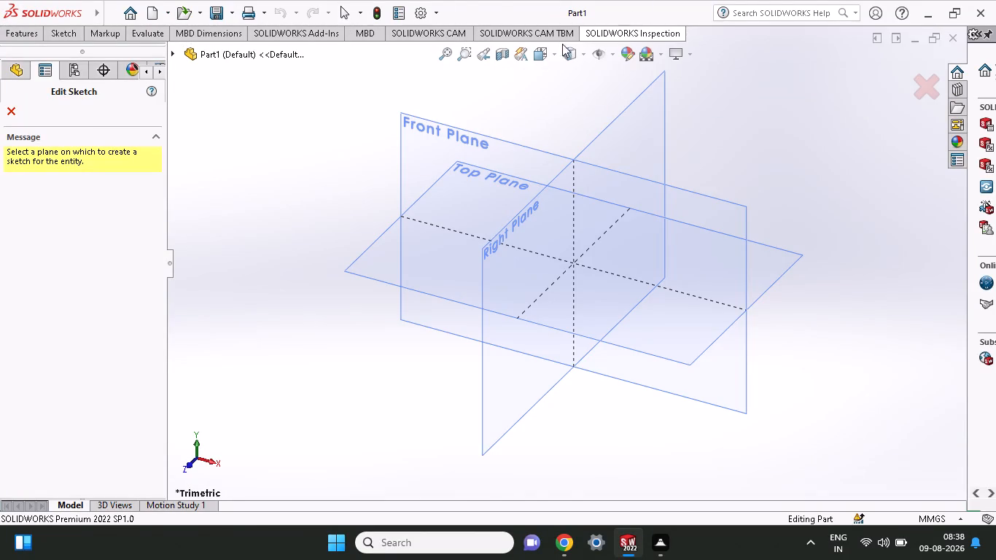
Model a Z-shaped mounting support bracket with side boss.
Start a sketch on the Top Plane and draw a center rectangle centred on the origin, with construction lines from corners.
left_click(479, 171)
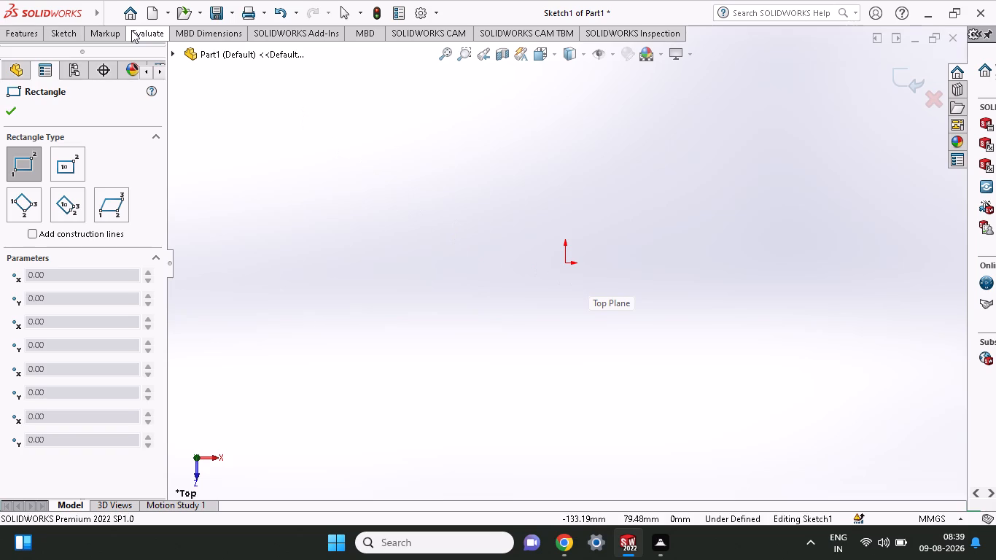
left_click(71, 37)
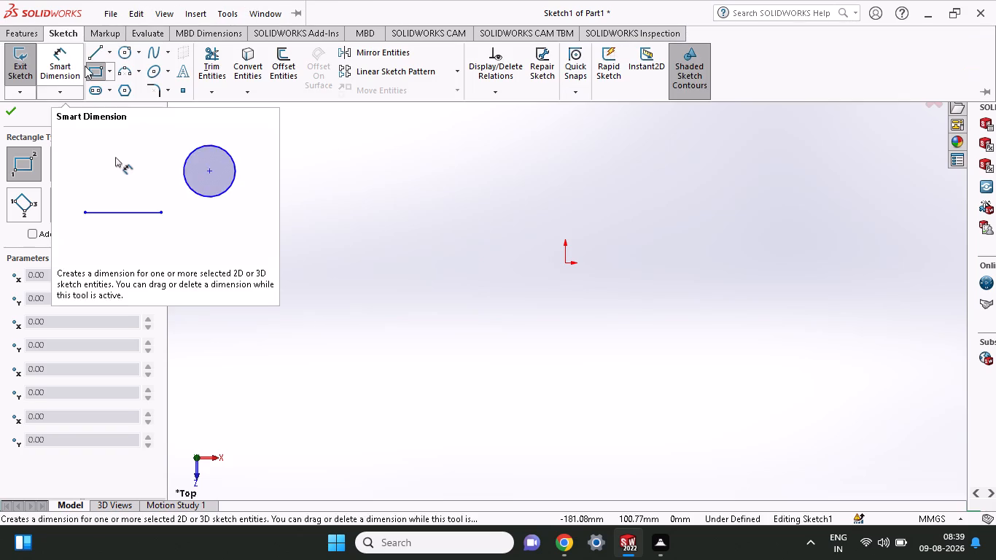
left_click(112, 73)
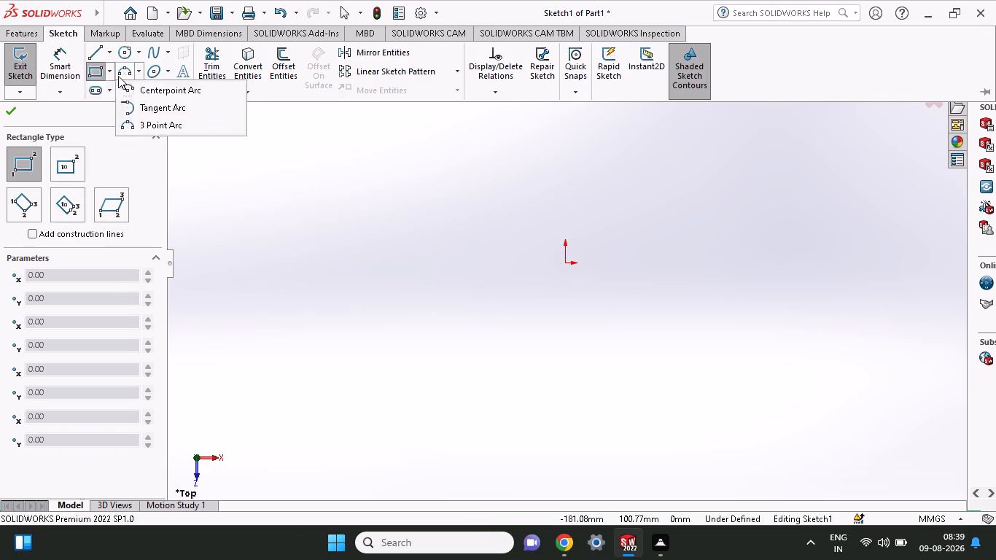
left_click(110, 74)
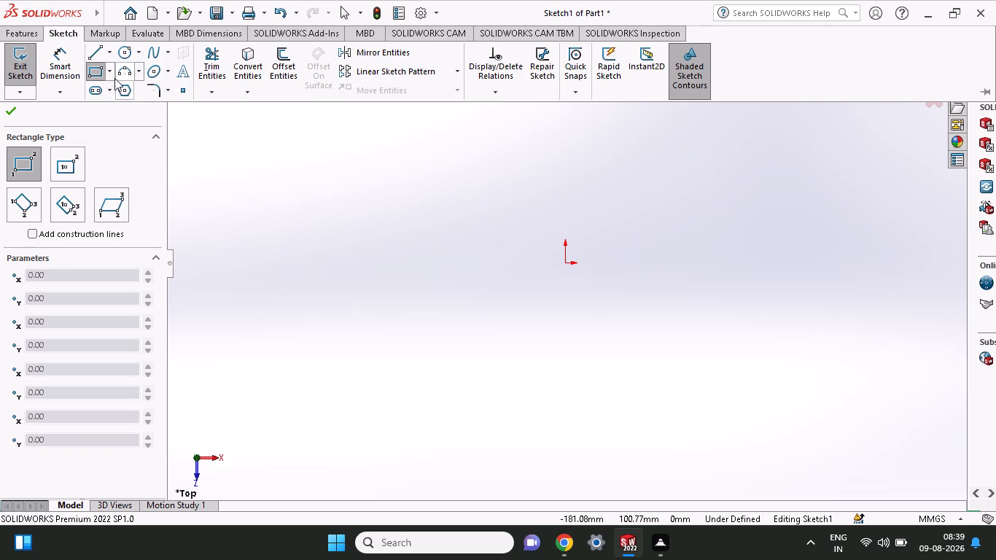
left_click(109, 74)
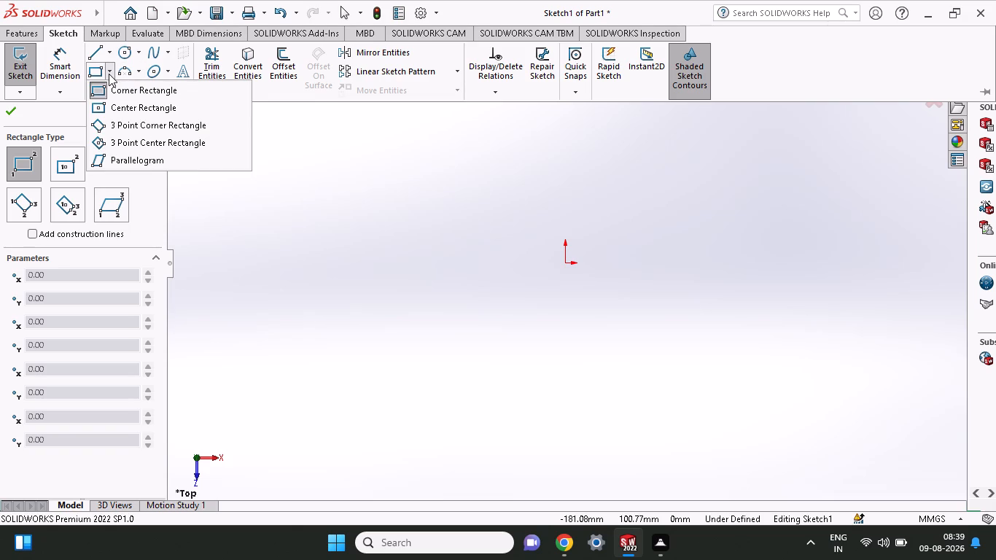
left_click(124, 113)
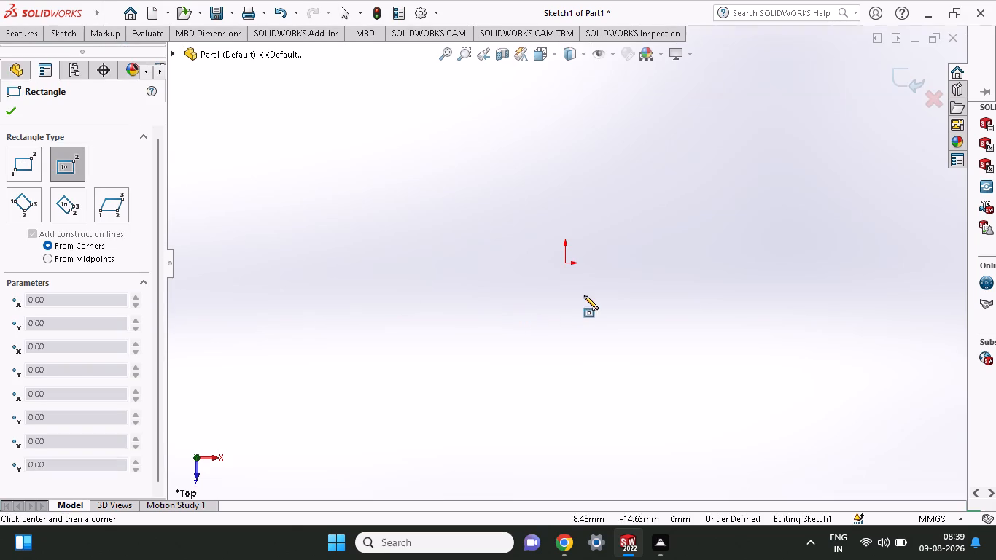
left_click(565, 262)
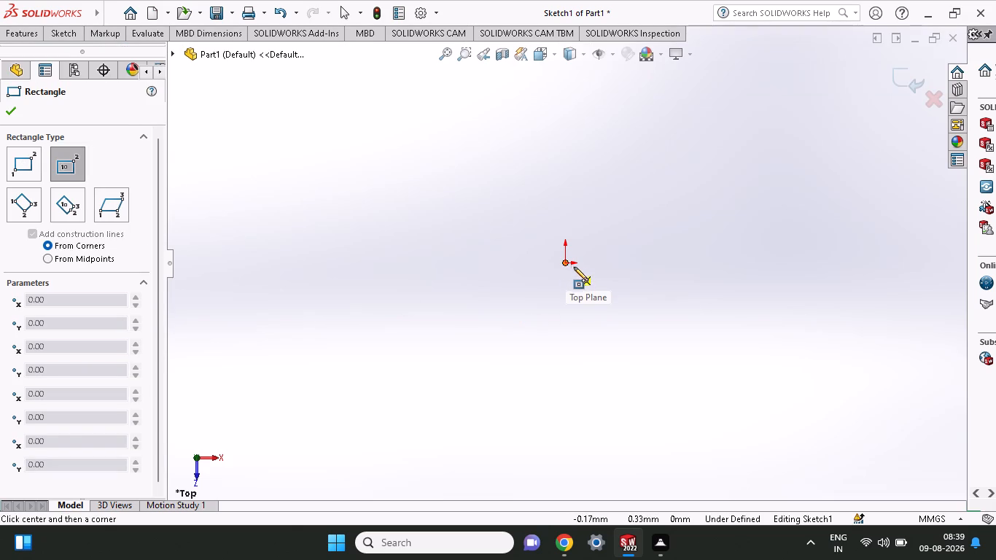
left_click(643, 326)
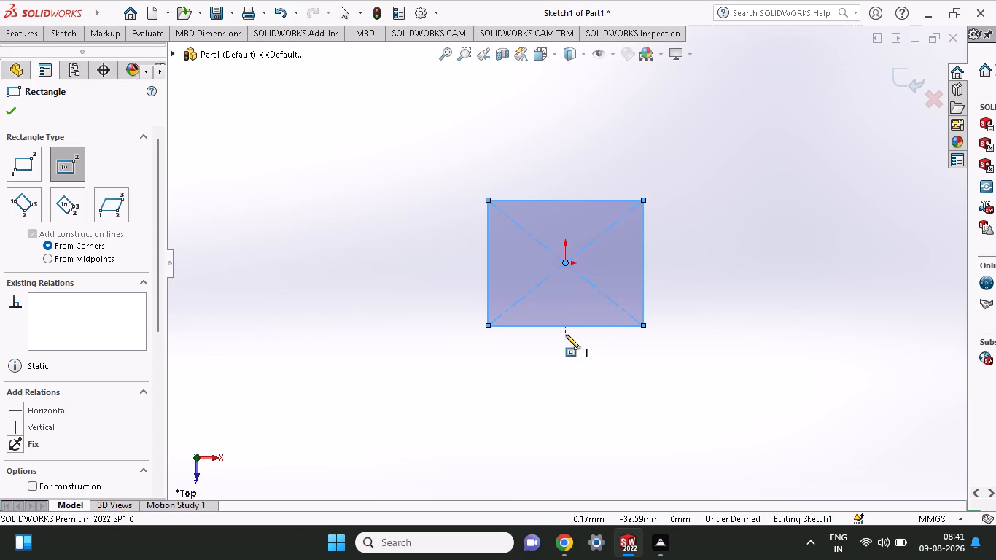
scroll(557, 331, "up", 1)
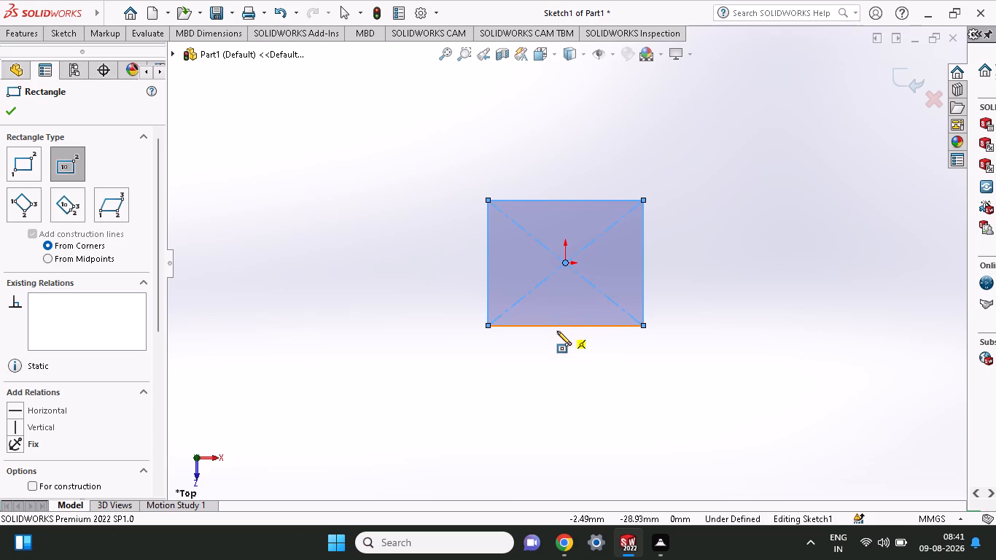
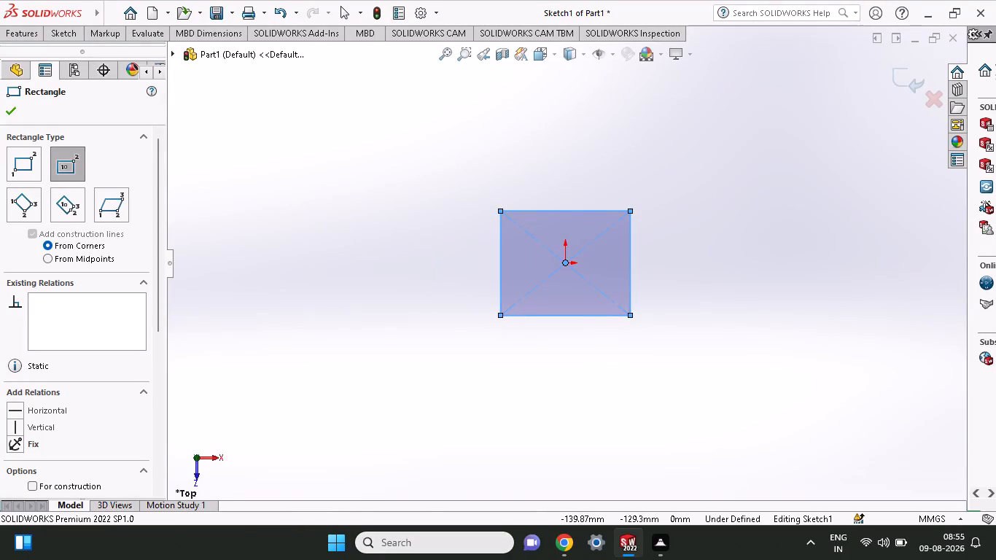
Draw a second, larger center rectangle enclosing the first one, centred at about X -82 mm, Y -95 mm from the origin.
scroll(440, 408, "up", 1)
left_click_drag(440, 408, 440, 397)
scroll(440, 397, "up", 9)
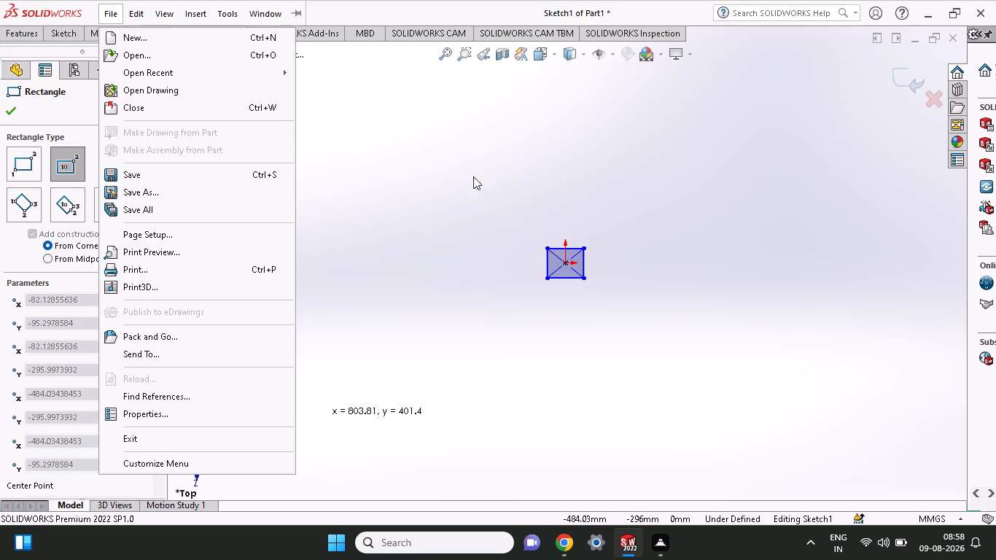
left_click(429, 161)
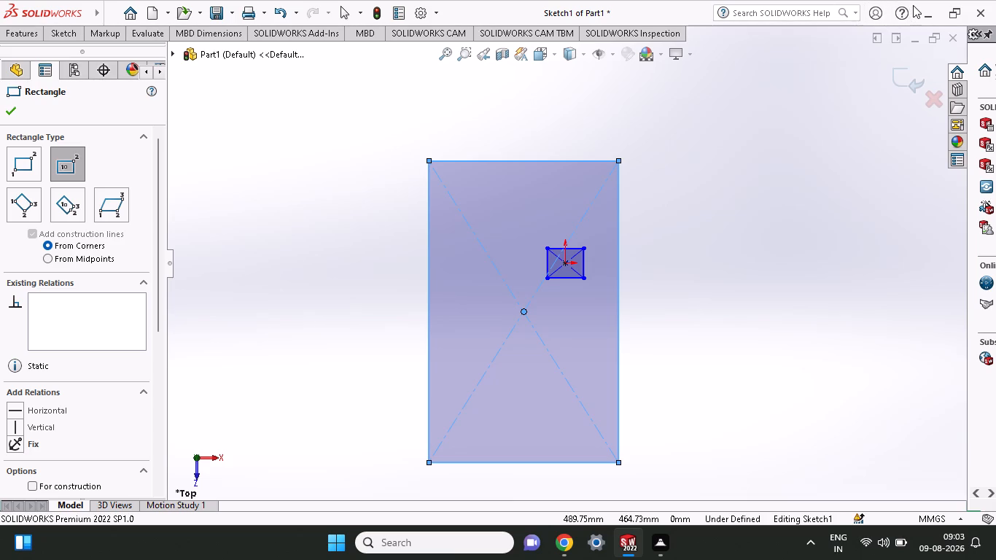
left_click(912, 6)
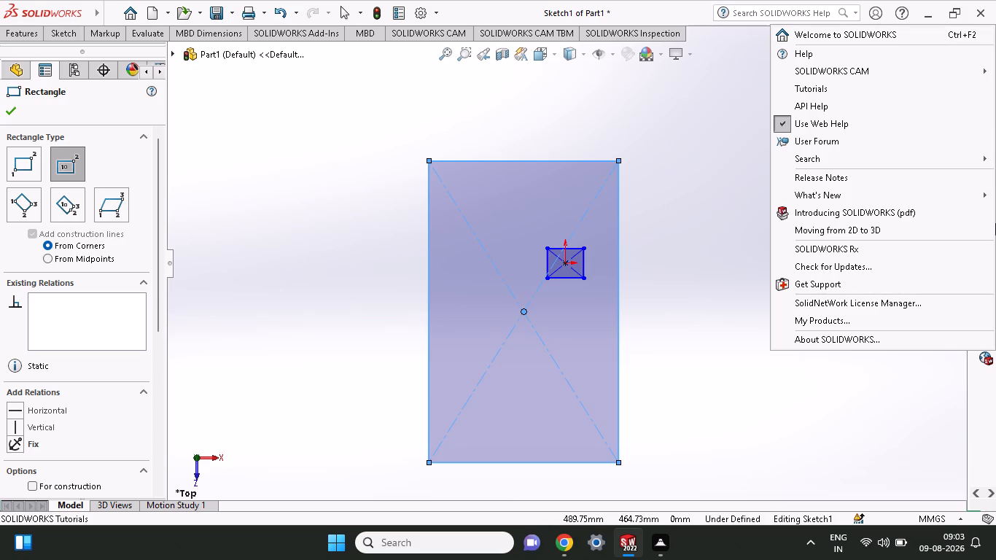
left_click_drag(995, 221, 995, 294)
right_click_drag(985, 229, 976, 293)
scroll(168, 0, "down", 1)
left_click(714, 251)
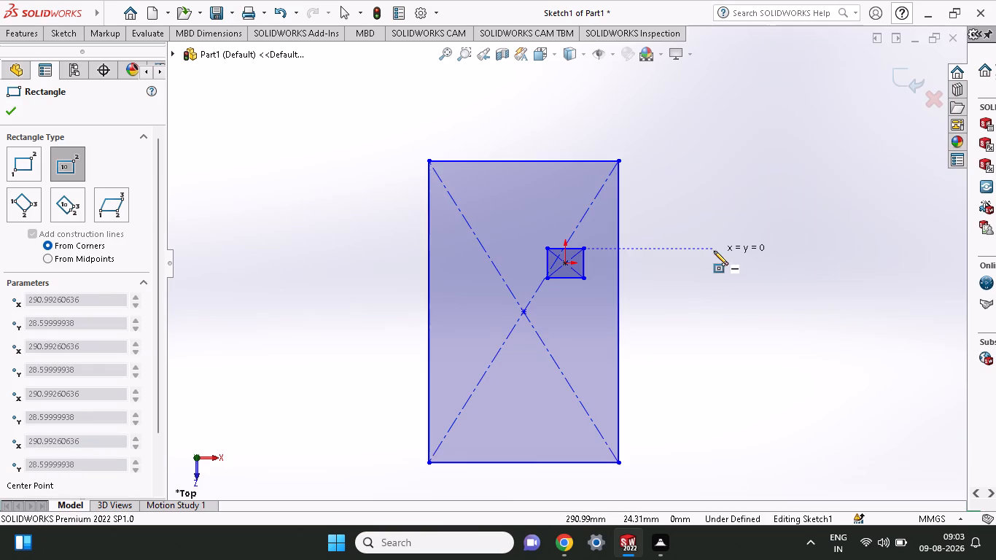
Leave the Rectangle tool and try to undo the last rectangle drawn in the sketch.
right_click(725, 265)
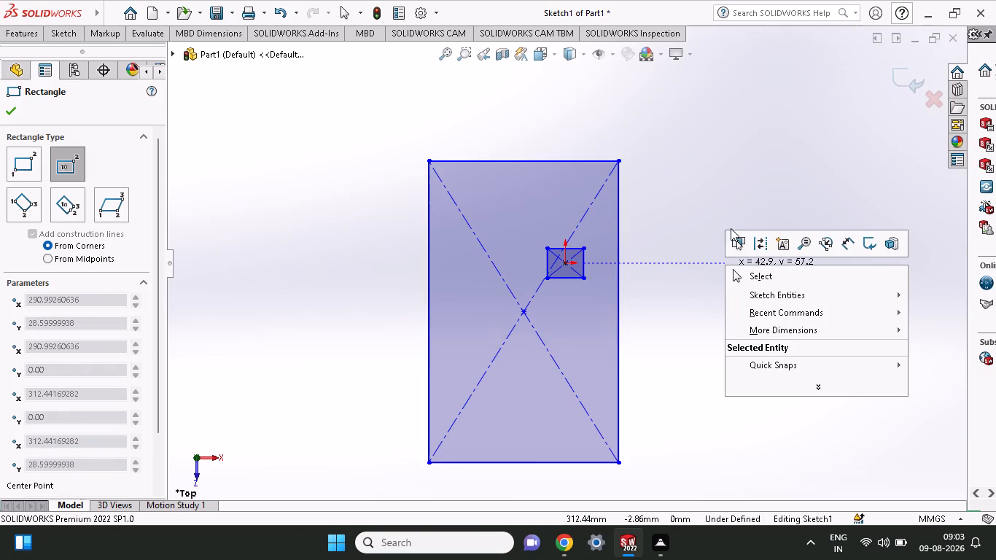
left_click(745, 282)
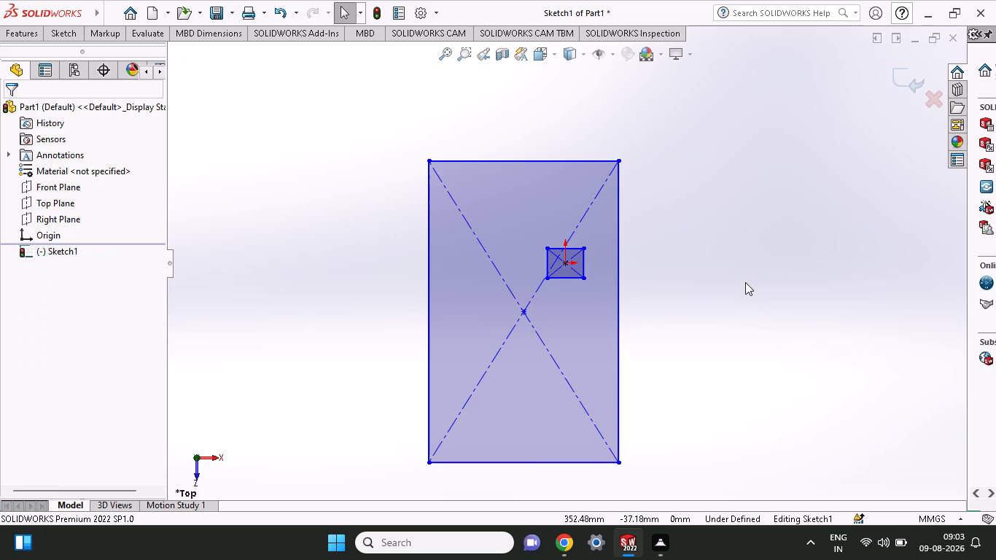
key("ctrl+z")
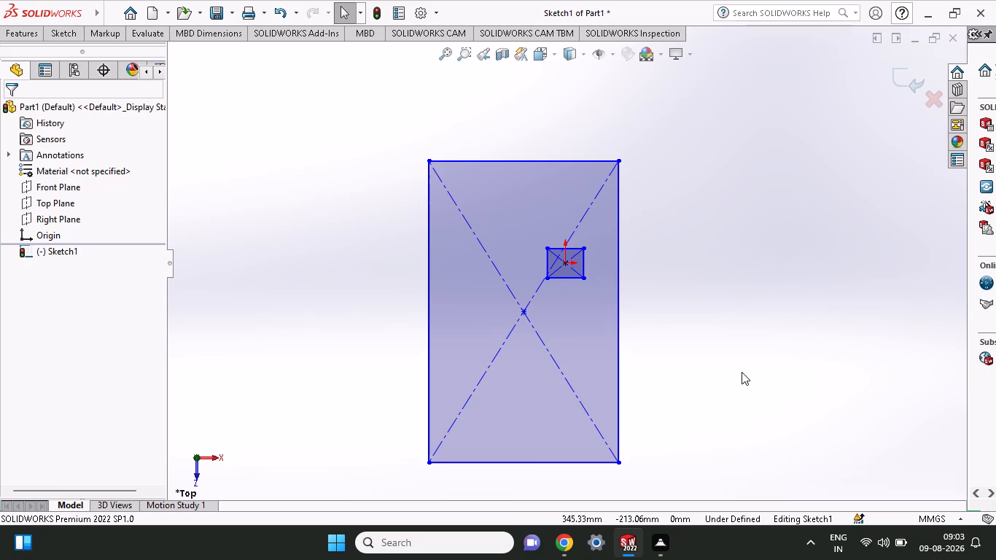
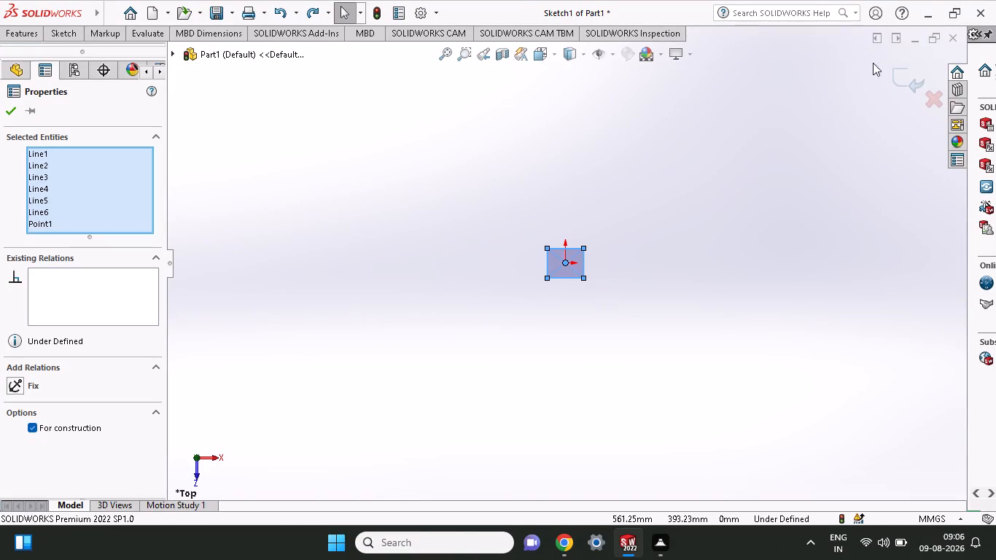
Dimension the rectangle's width between its two lower corners with Smart Dimension and set it to 50 mm.
scroll(576, 276, "down", 2)
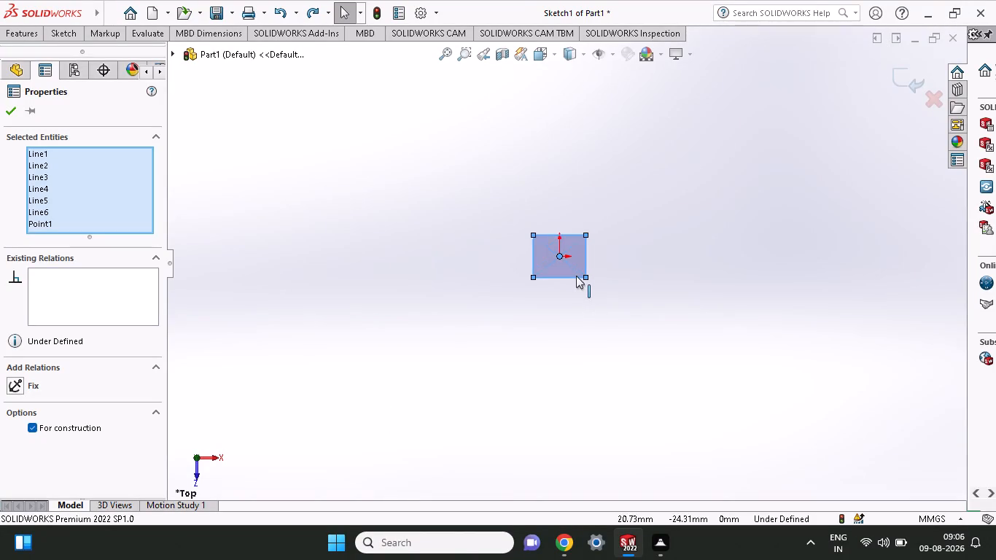
scroll(576, 276, "down", 3)
left_click(74, 35)
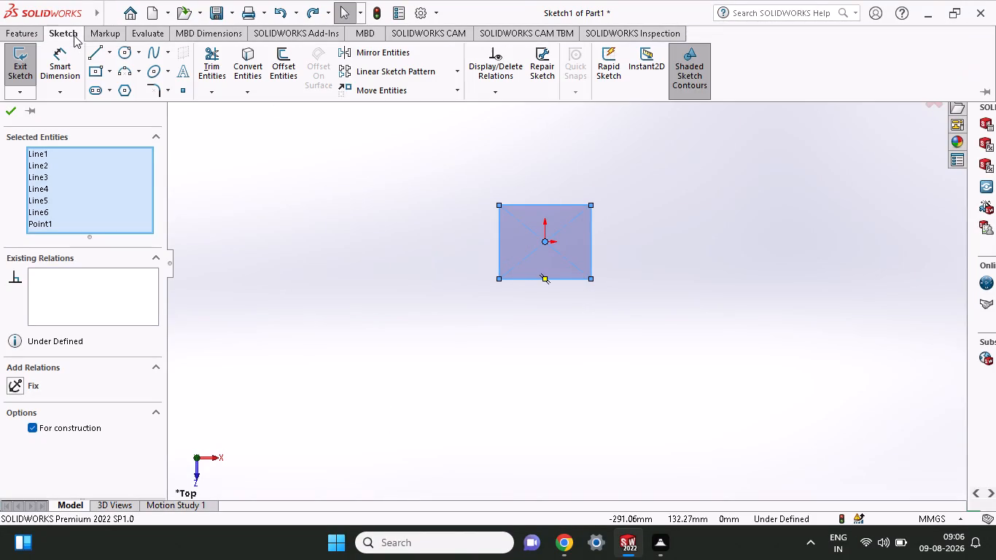
left_click(58, 75)
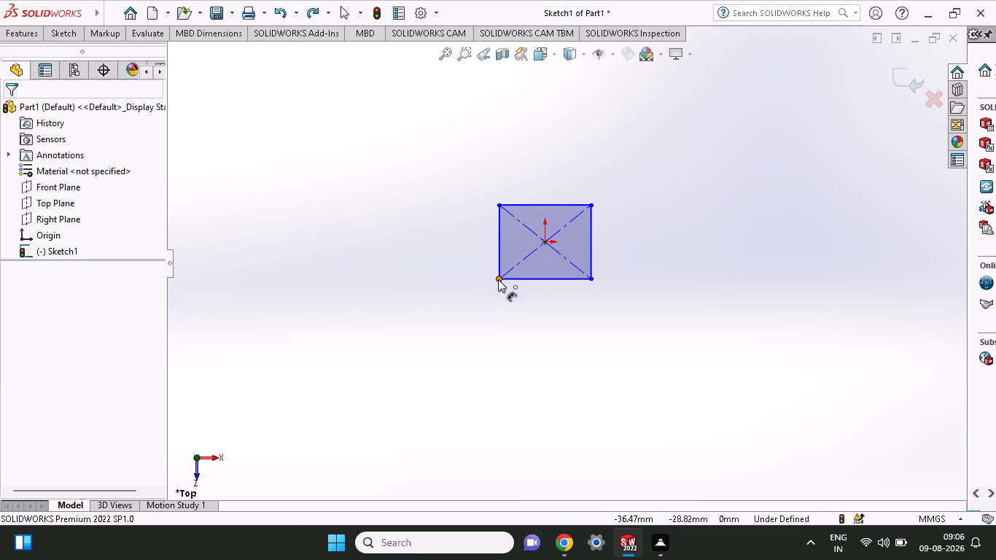
left_click(498, 279)
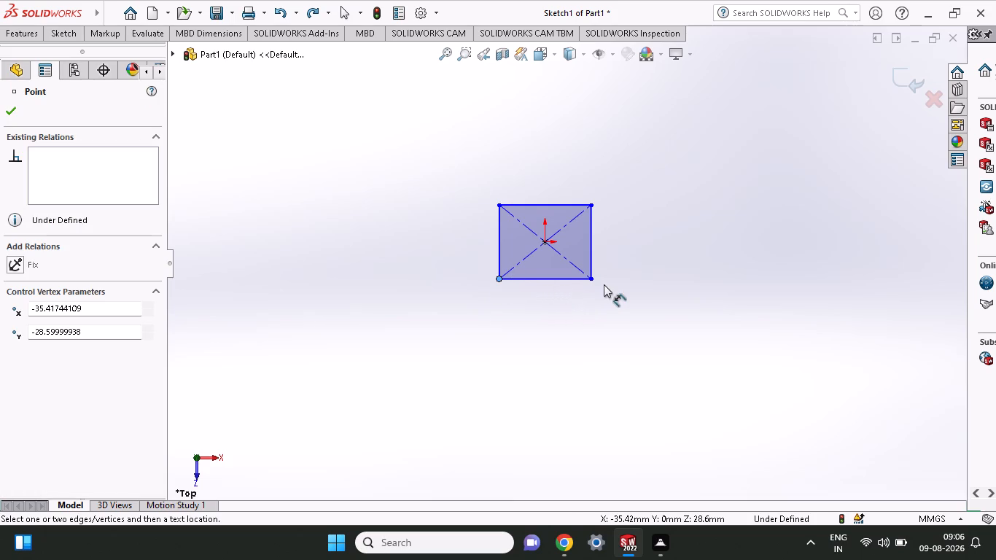
left_click(592, 282)
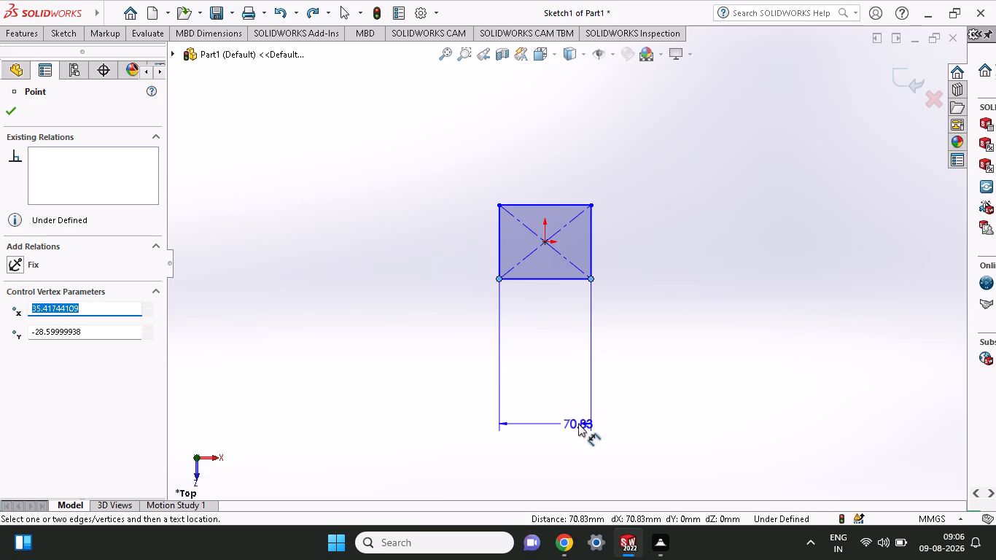
left_click(578, 424)
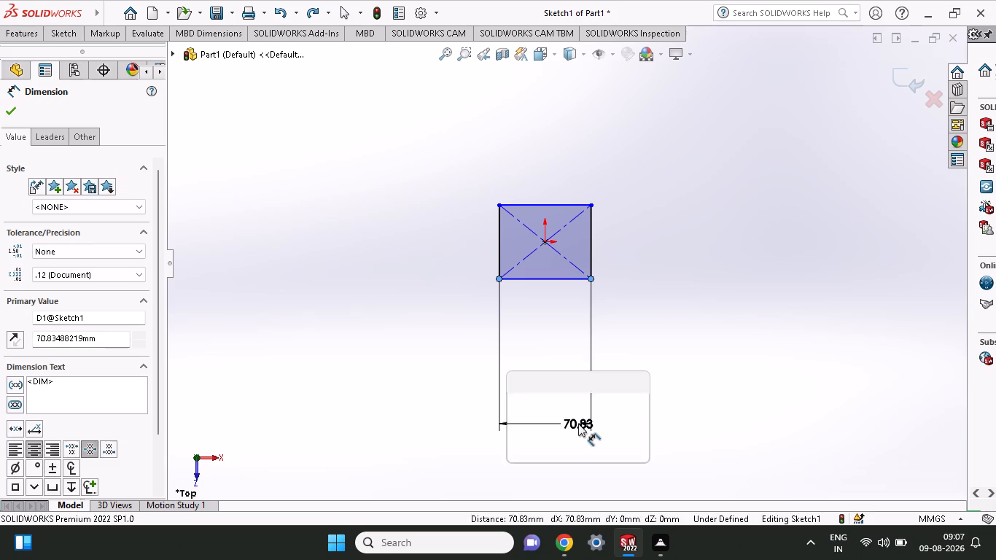
type("50")
key("Return")
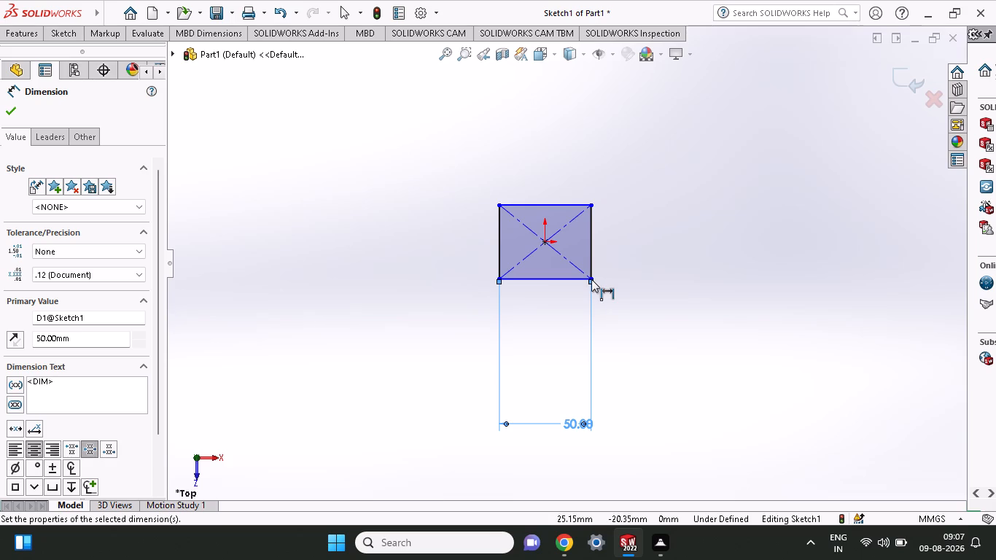
Dimension the rectangle's height between its lower and upper right corners and set it to 40 mm.
left_click(591, 279)
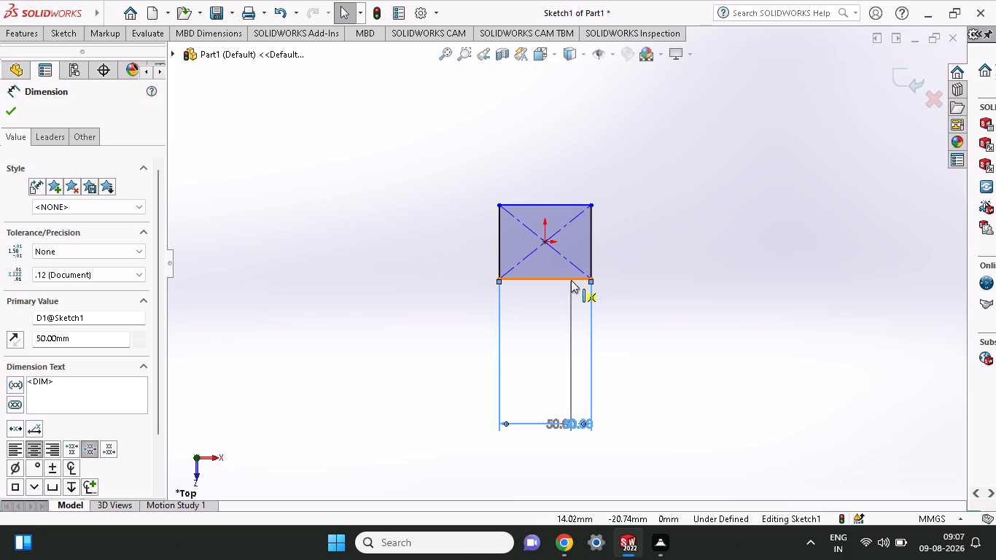
left_click(592, 206)
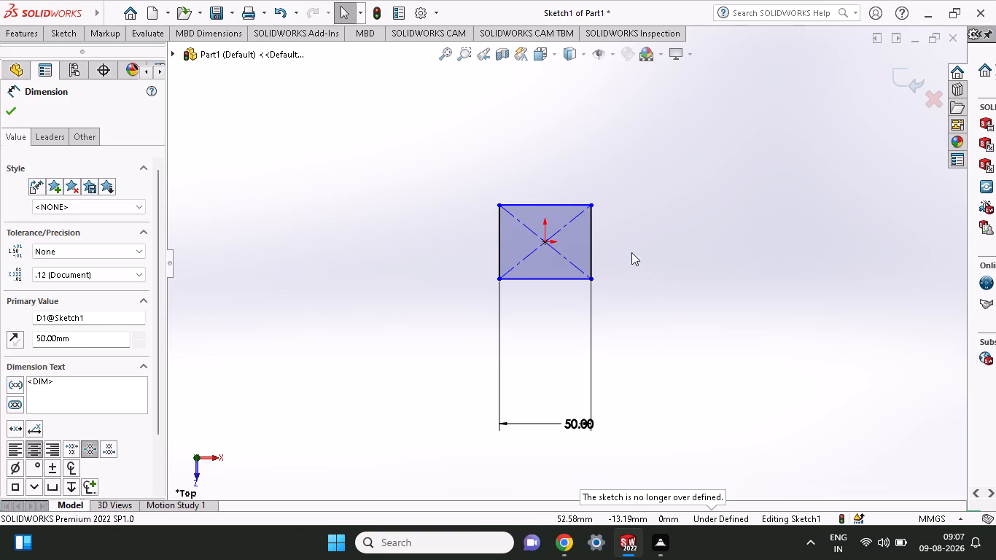
left_click(71, 27)
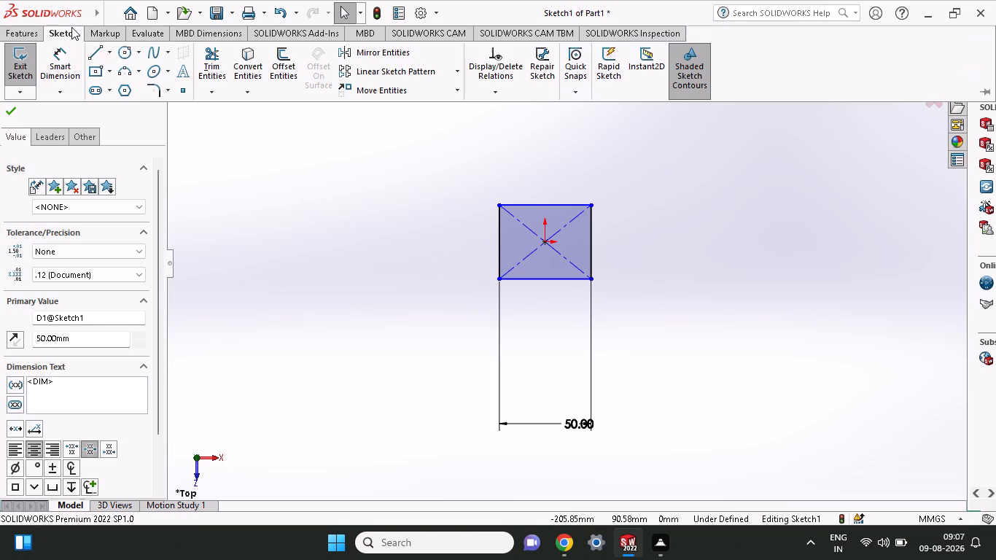
left_click(66, 57)
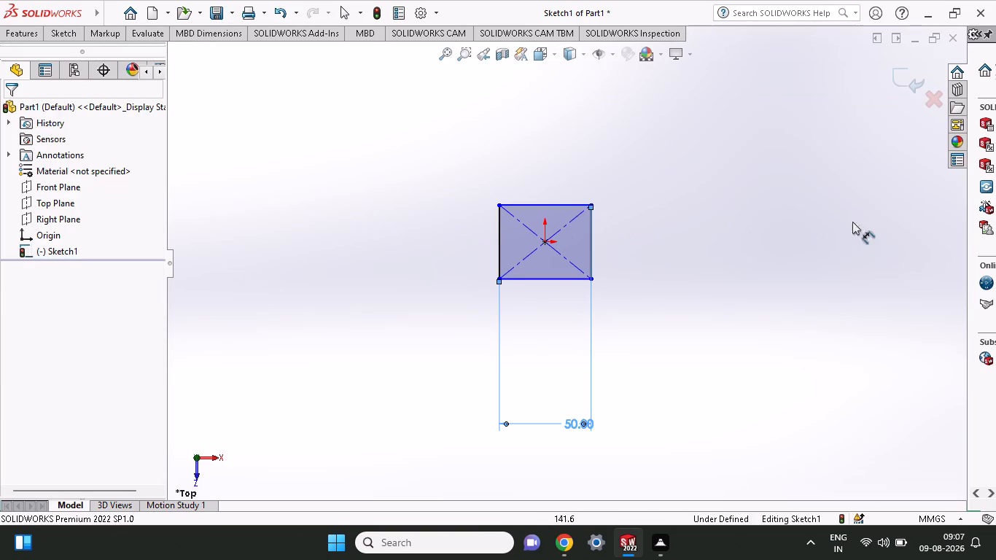
left_click(593, 281)
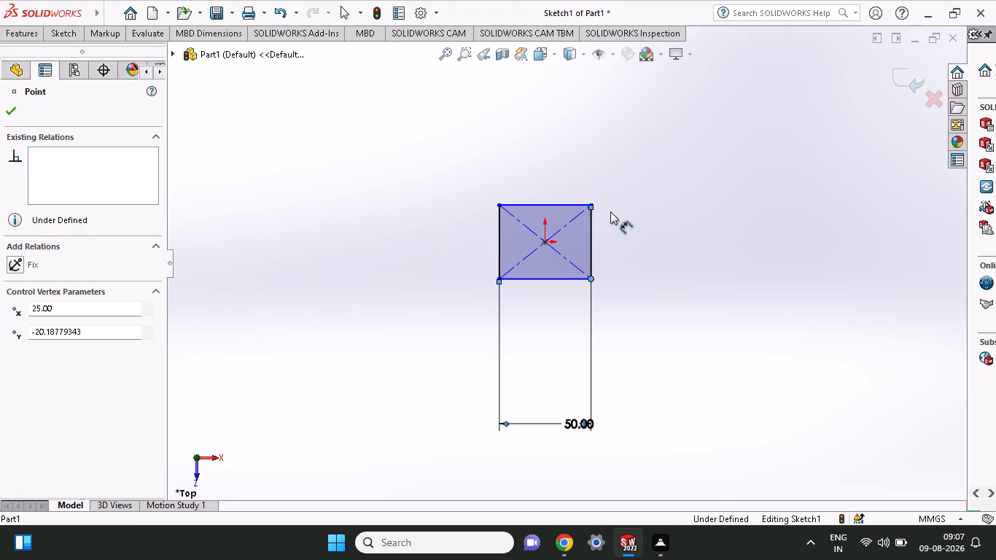
left_click(594, 202)
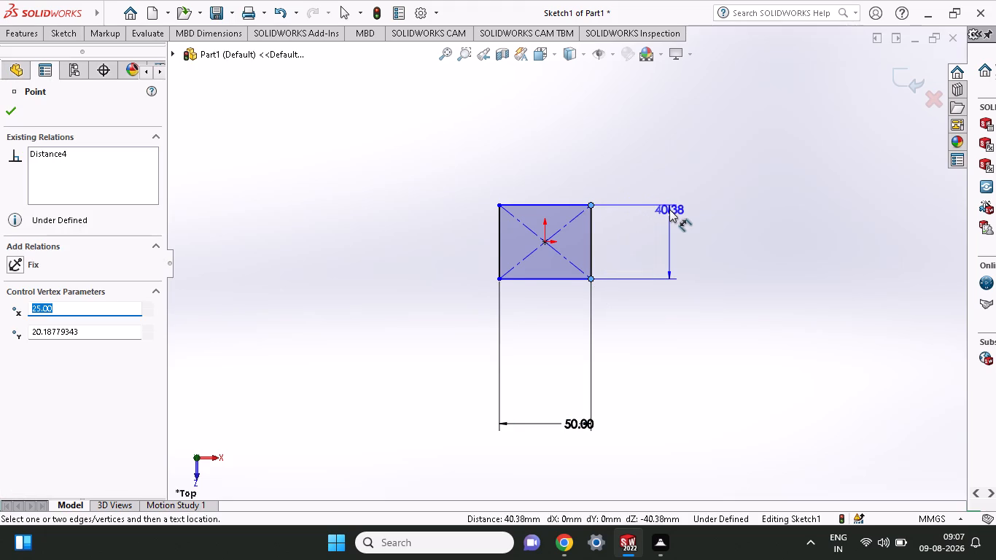
left_click(669, 209)
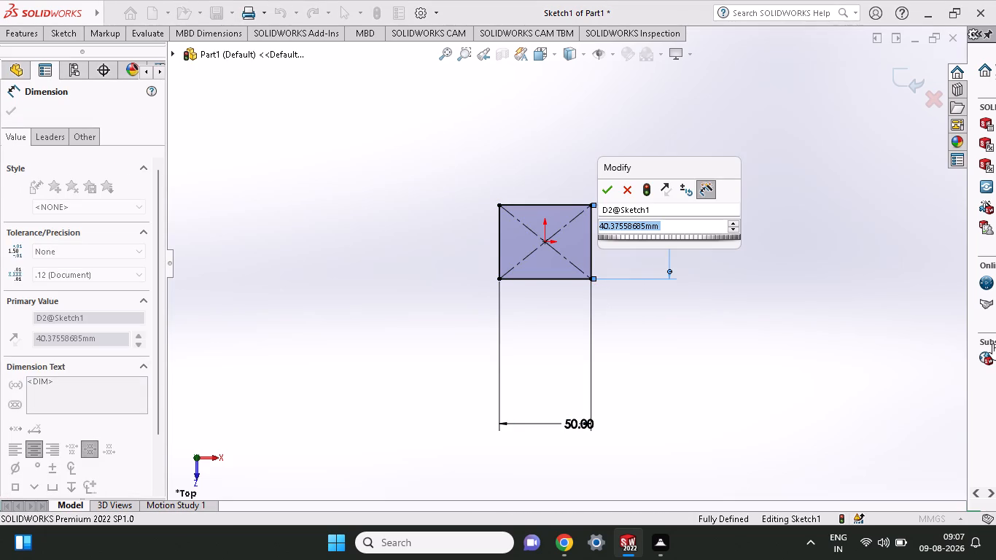
type("40")
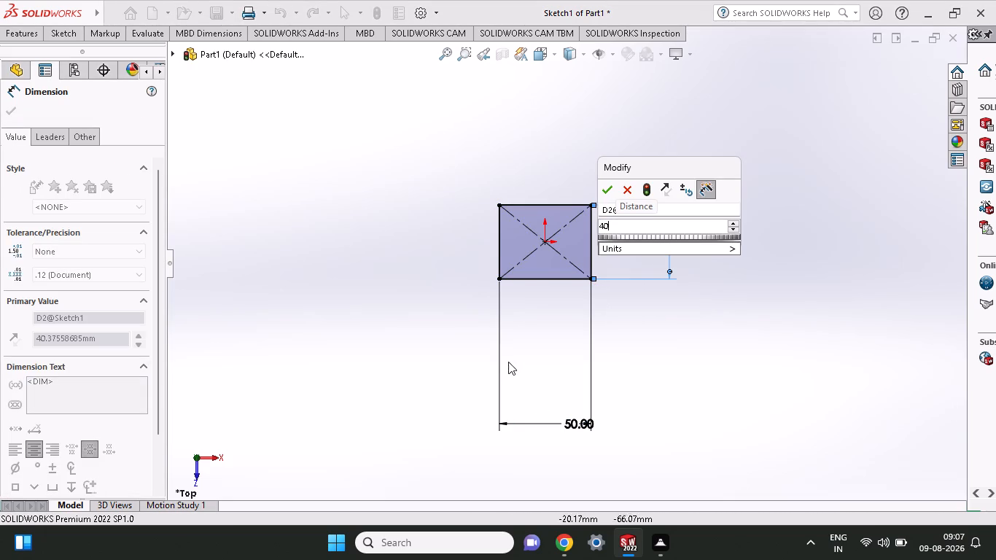
left_click(615, 189)
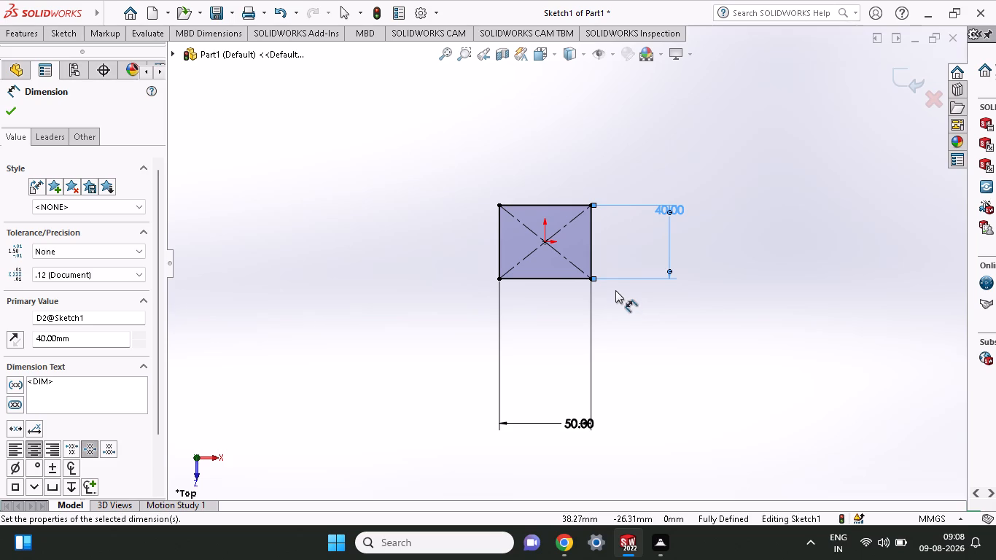
Set the Sketch Fillet radius to 16 mm and close the command without selecting any corner.
scroll(615, 290, "down", 2)
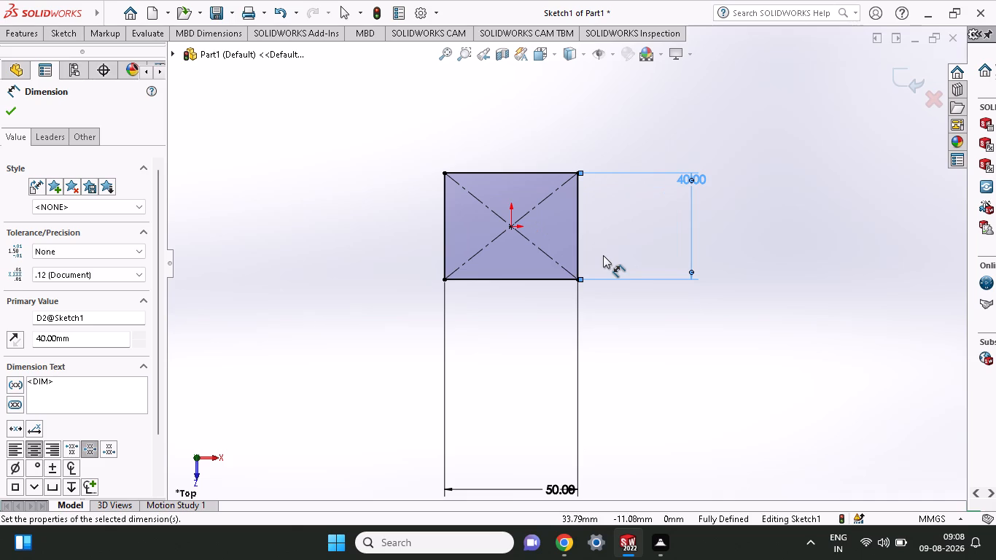
left_click(44, 32)
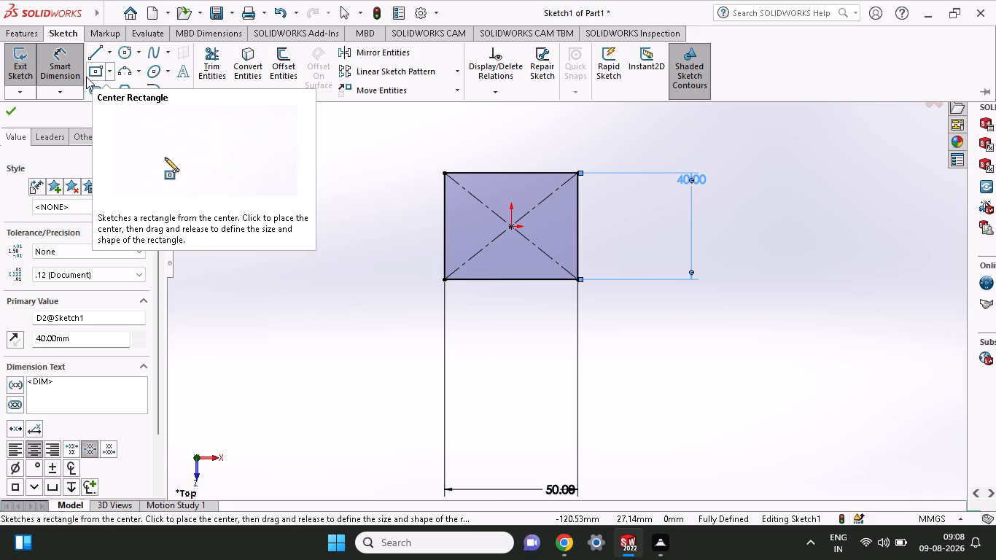
left_click(153, 84)
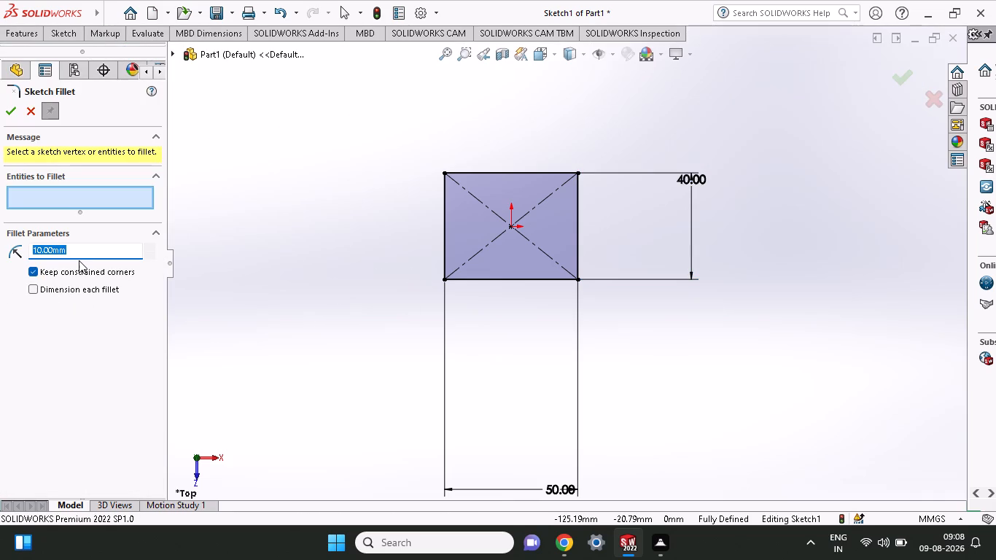
type("16")
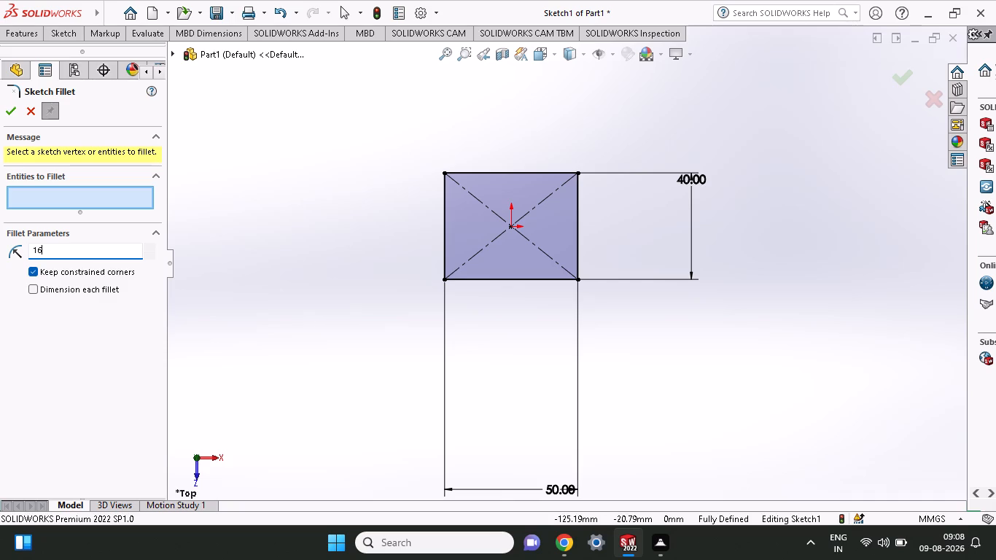
left_click(12, 104)
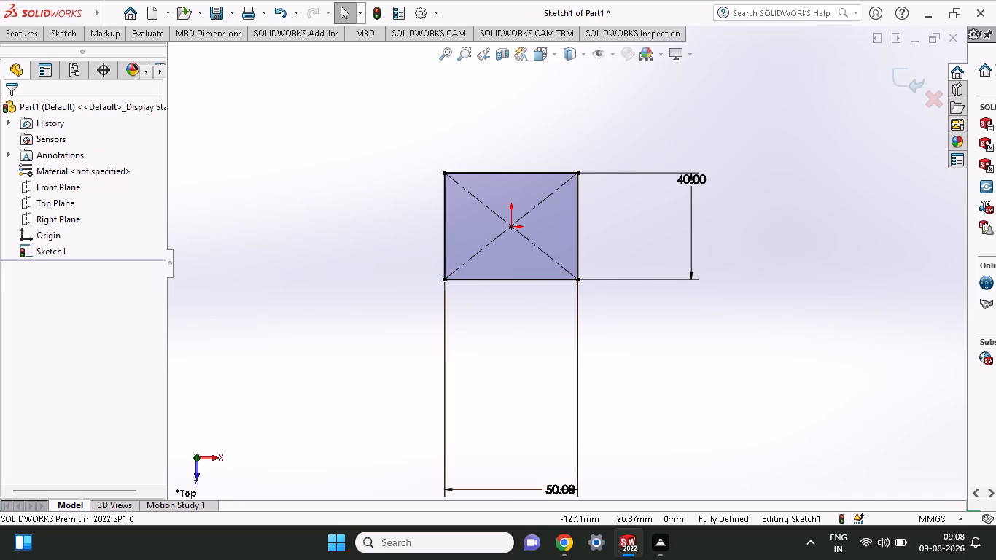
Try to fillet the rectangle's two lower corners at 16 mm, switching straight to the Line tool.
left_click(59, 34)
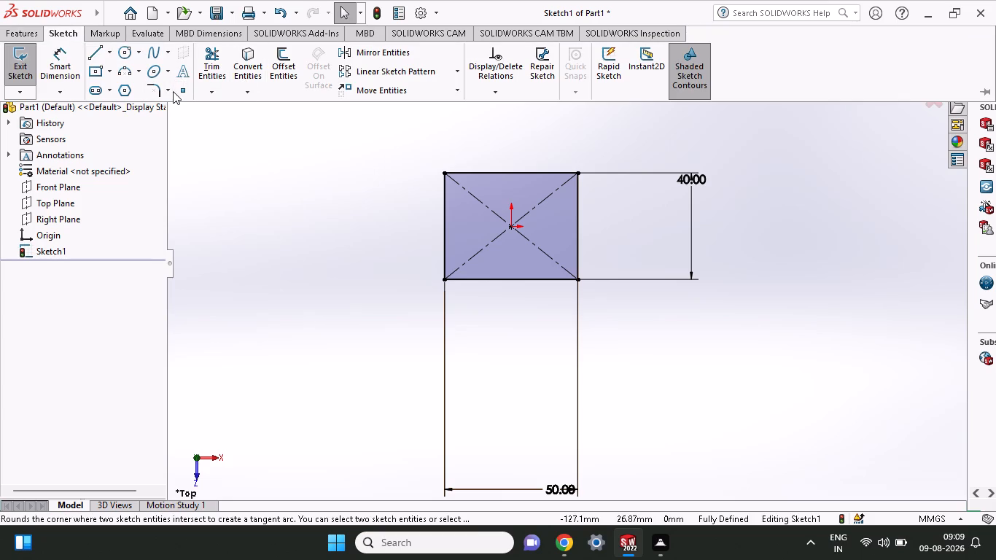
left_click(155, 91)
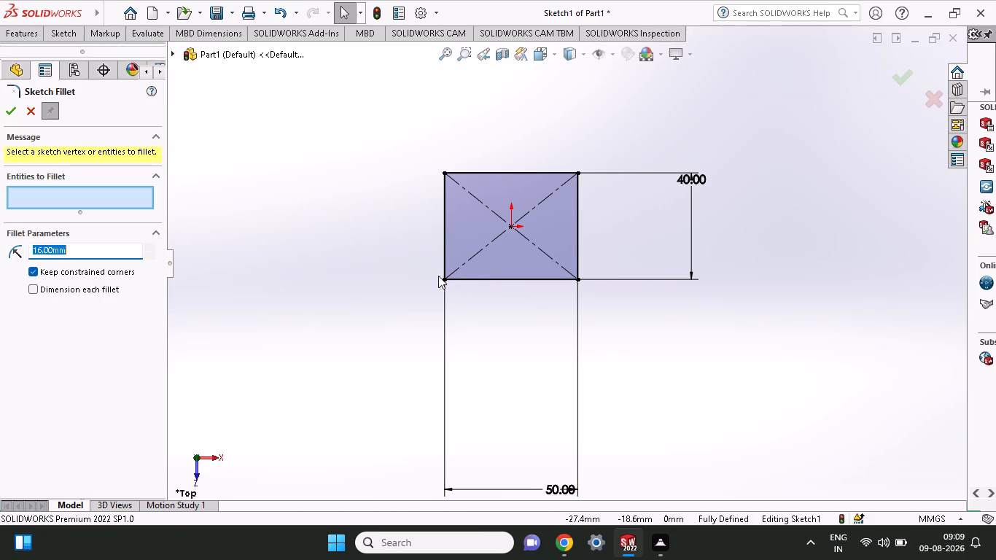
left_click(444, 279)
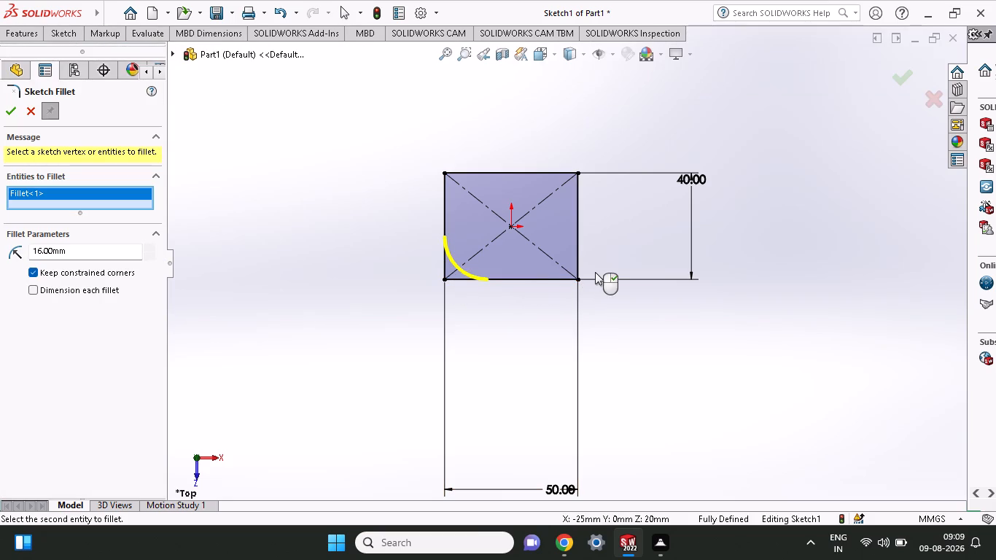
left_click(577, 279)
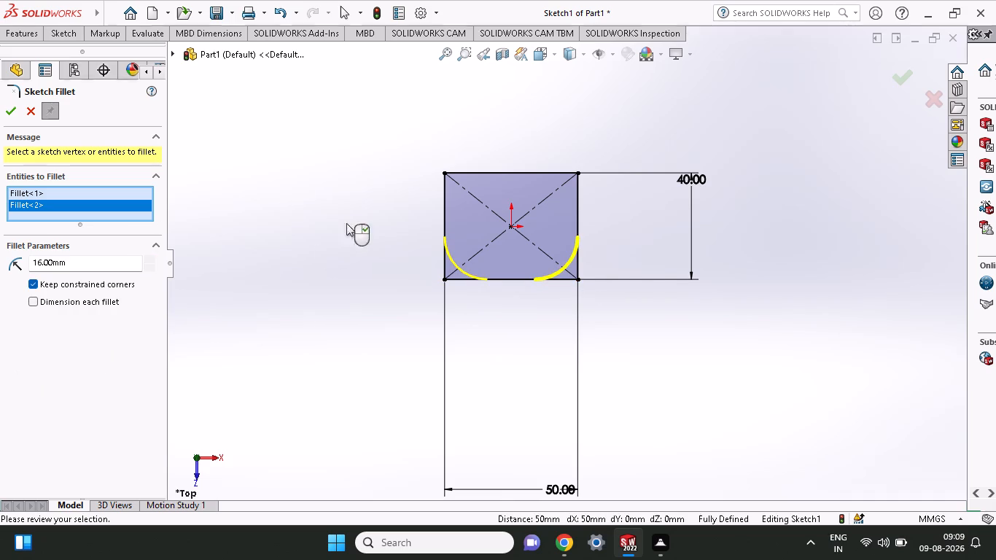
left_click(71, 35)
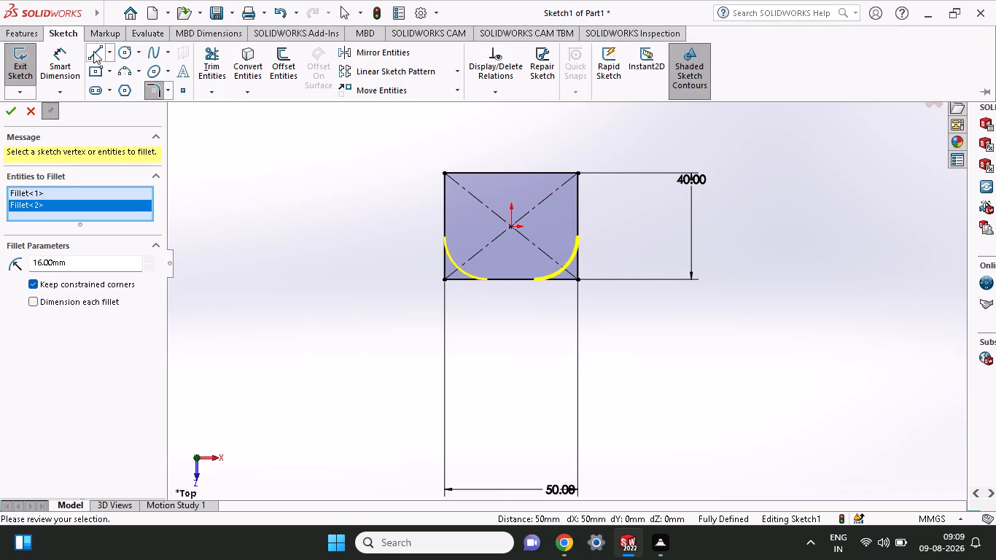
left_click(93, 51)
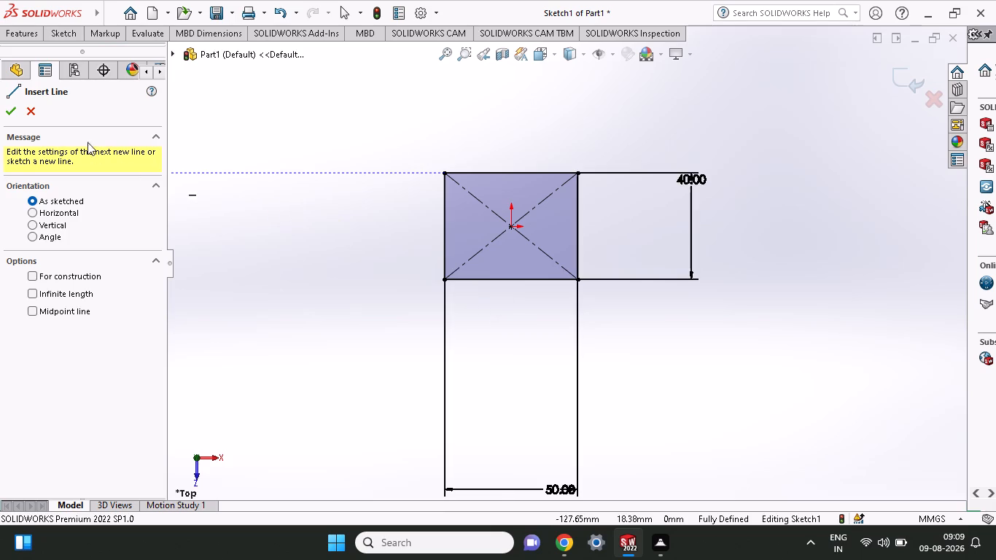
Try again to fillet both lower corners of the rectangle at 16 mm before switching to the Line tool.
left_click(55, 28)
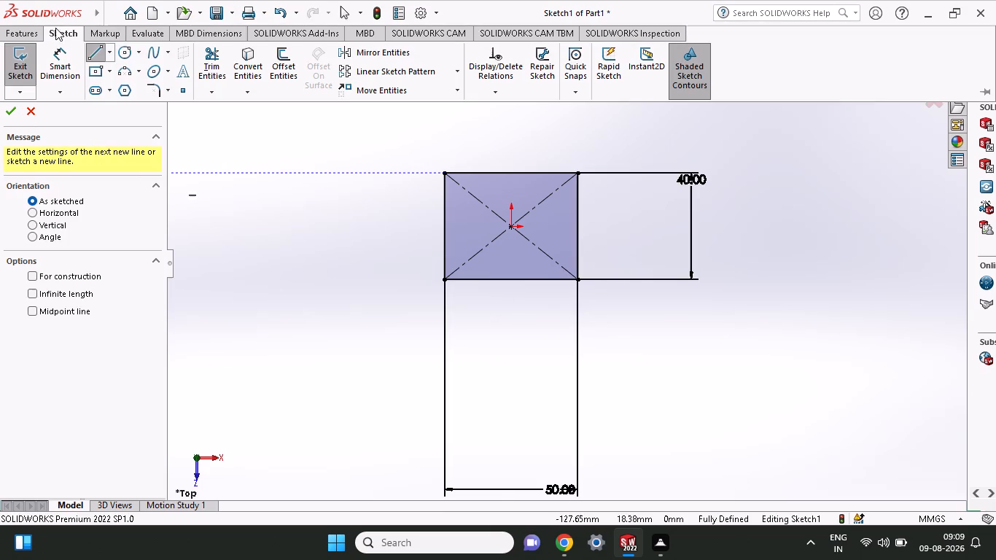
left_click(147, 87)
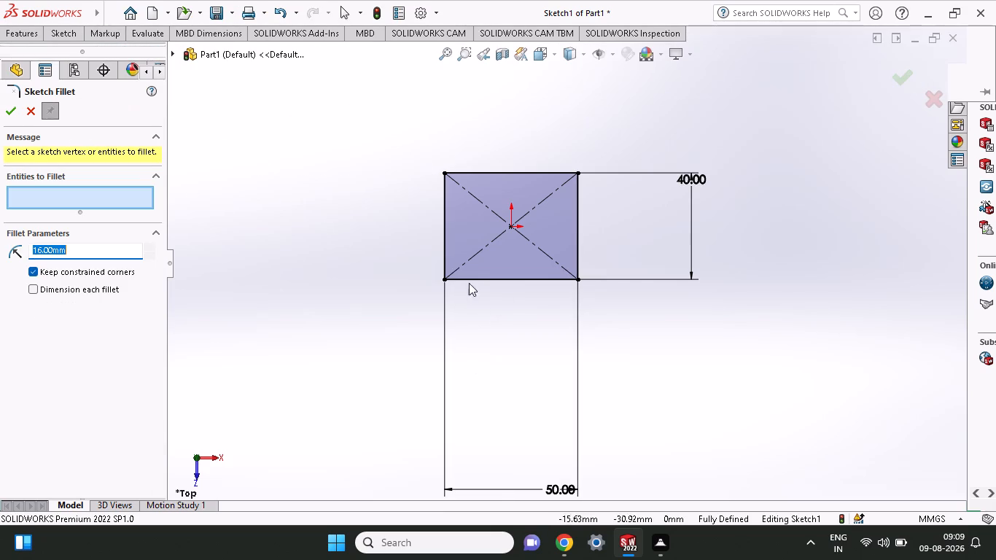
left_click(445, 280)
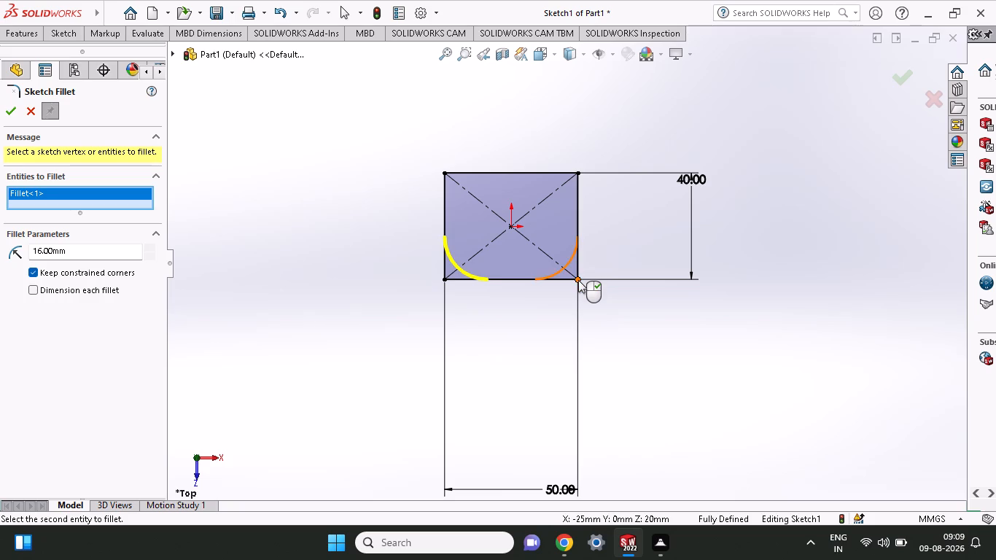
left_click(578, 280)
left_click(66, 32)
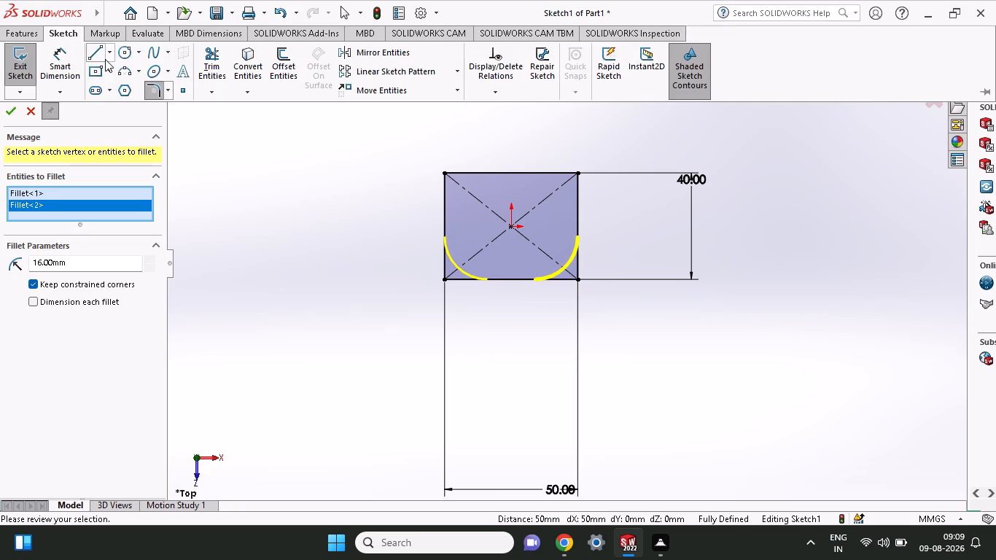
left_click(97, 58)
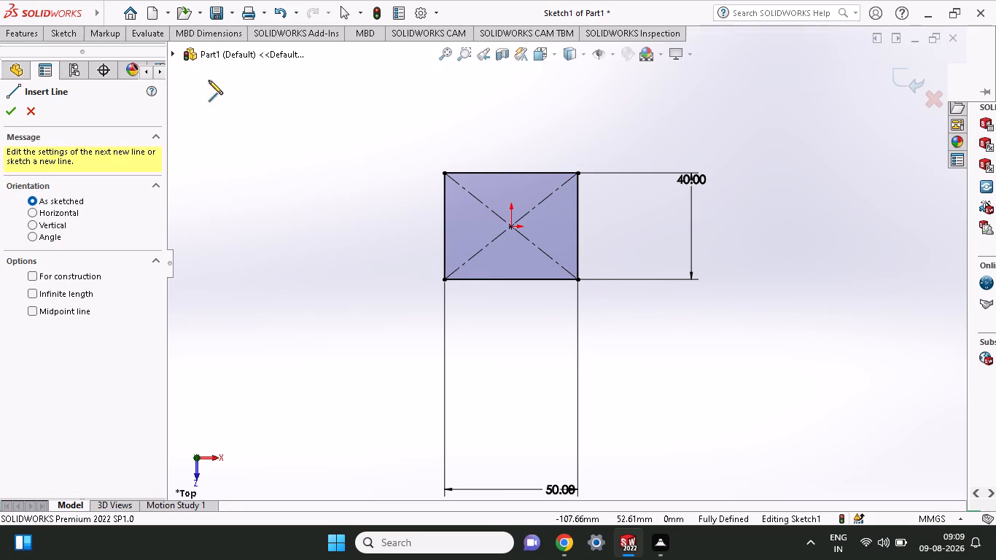
Fillet both lower corners of the rectangle with a 16 mm radius and accept the Sketch Fillet.
left_click(70, 36)
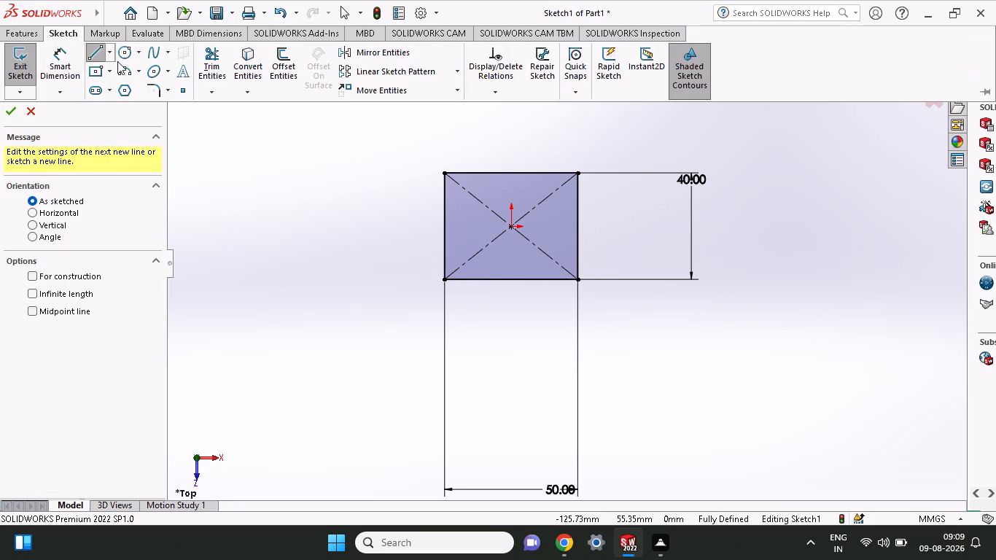
left_click(158, 87)
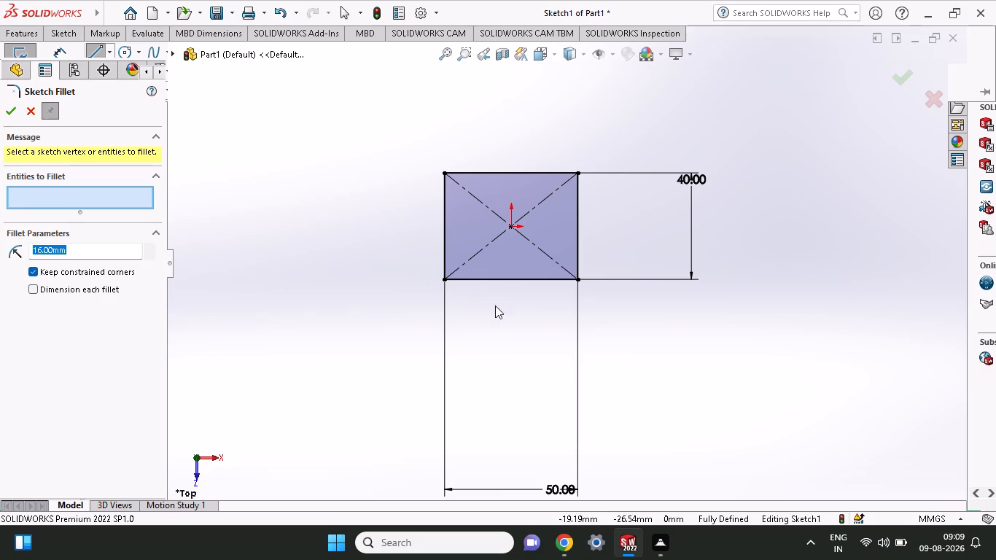
left_click(443, 279)
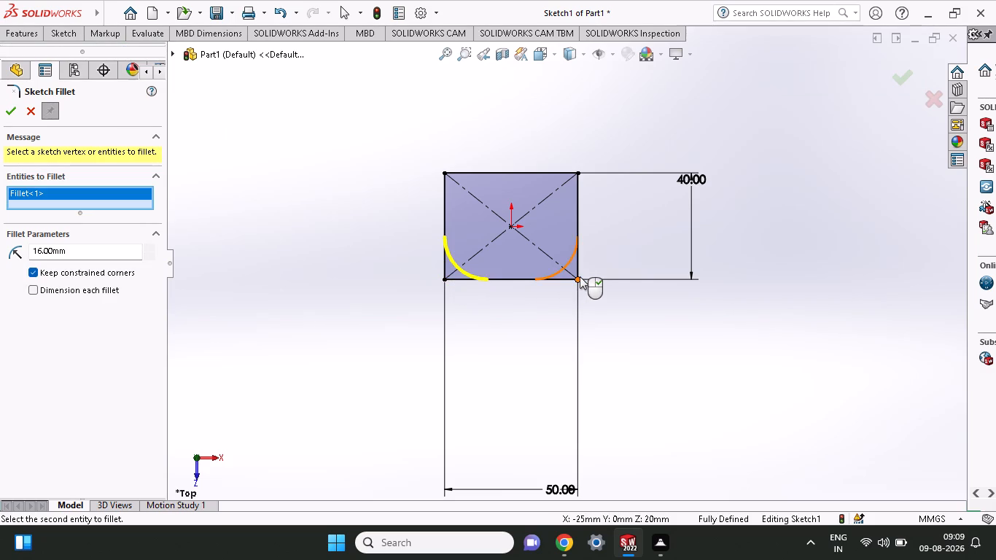
left_click(580, 276)
left_click(3, 114)
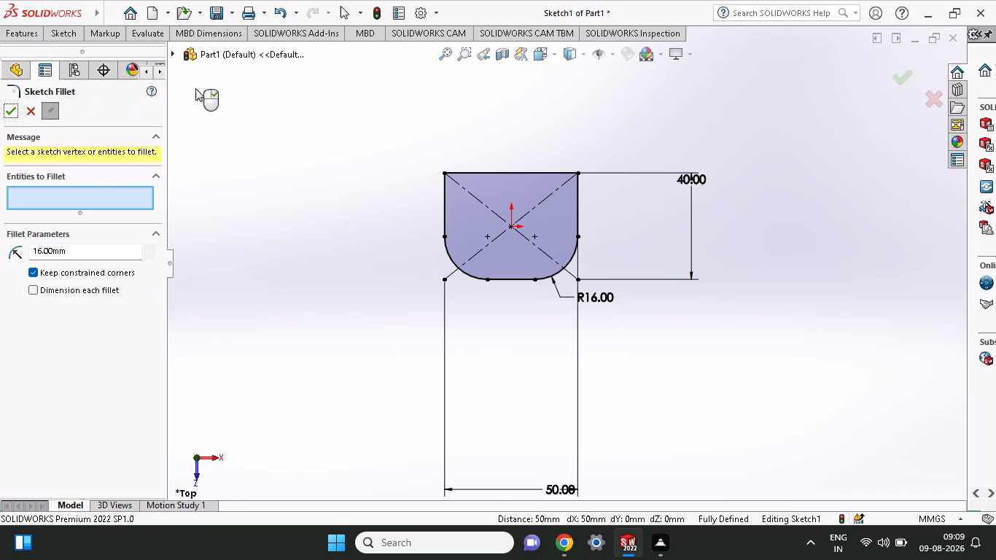
Sketch two circles centred on the fillet arc centres, the left about 5.6 mm and the right about 8.2 mm in radius.
left_click(70, 35)
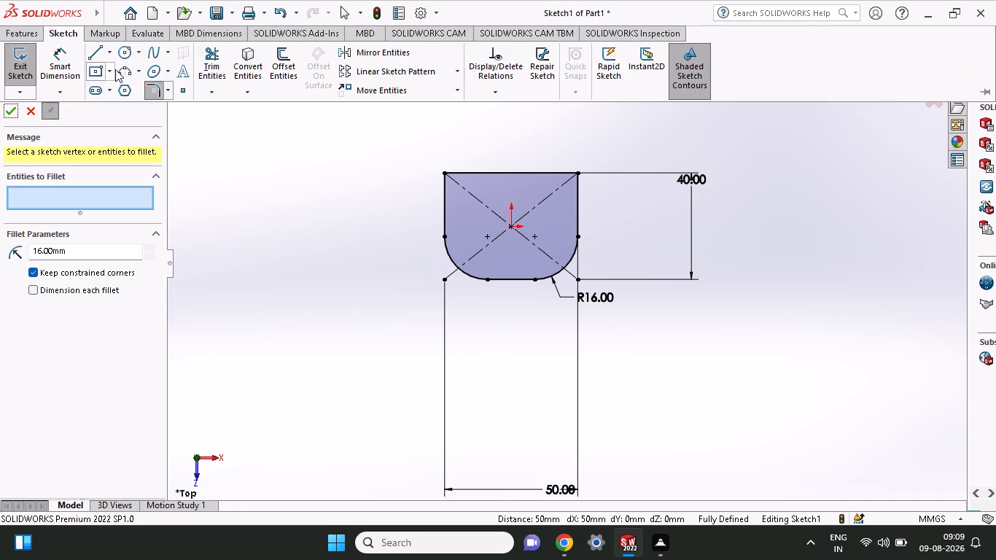
left_click(125, 54)
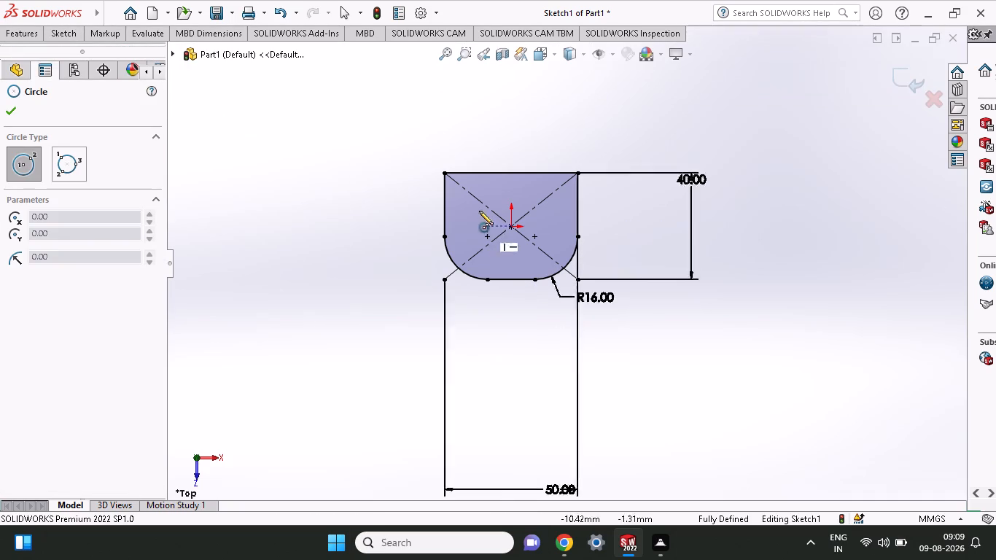
left_click(486, 238)
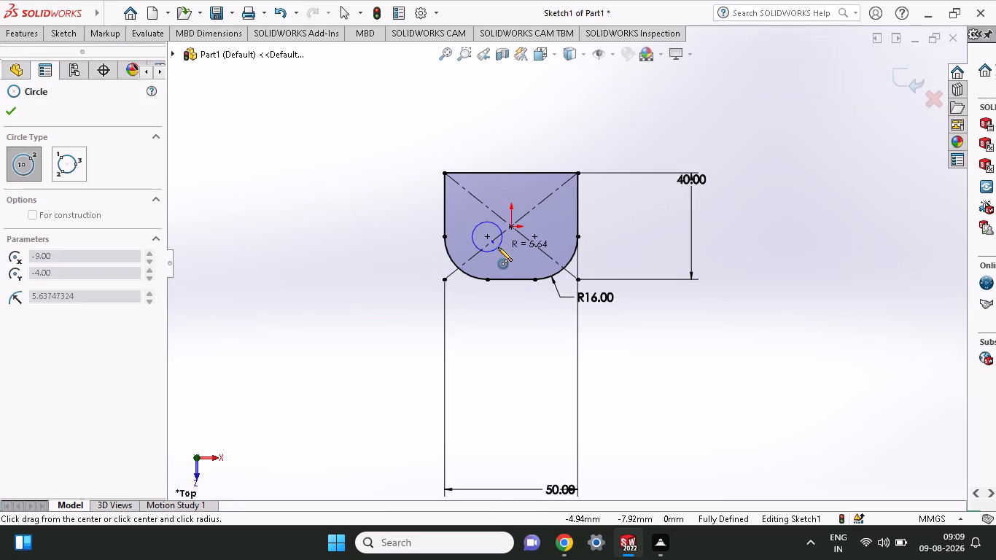
left_click(498, 247)
left_click(534, 238)
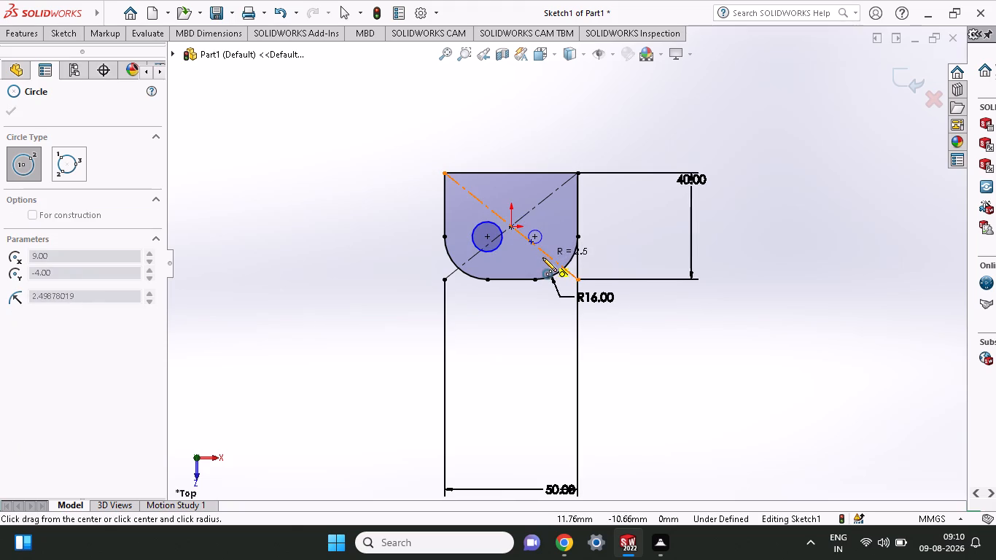
left_click(542, 257)
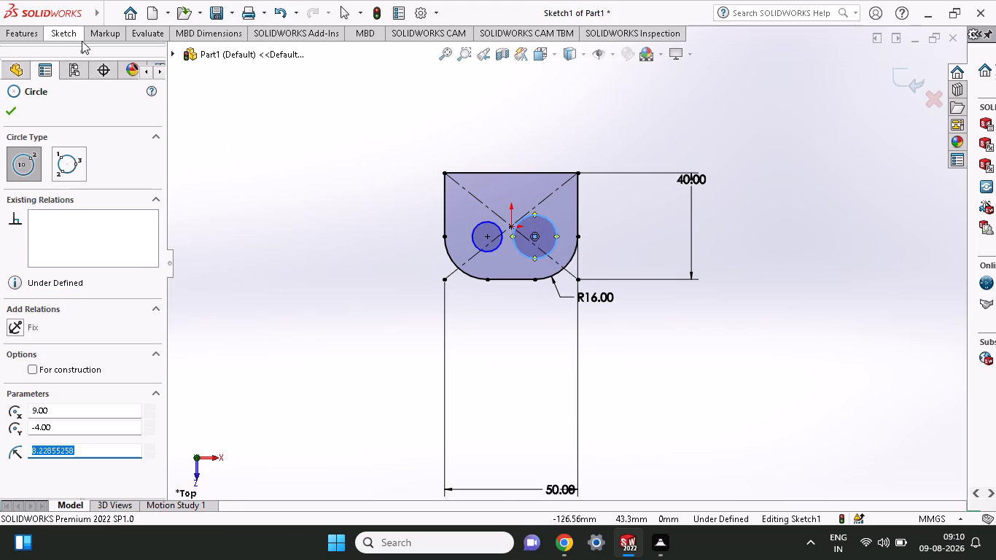
Dimension the two circles at the fillet centres, setting each diameter to 9 mm.
left_click(71, 30)
left_click(57, 69)
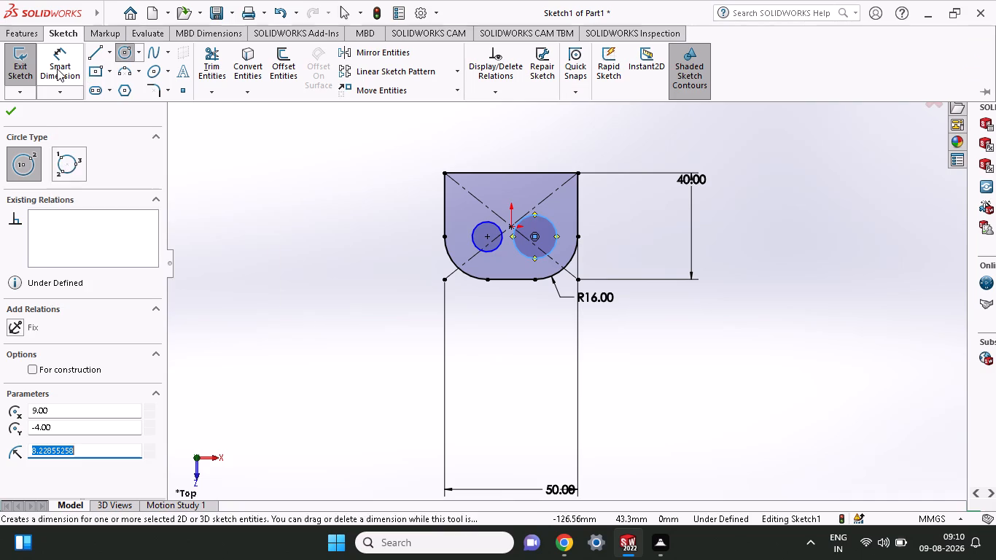
left_click(491, 248)
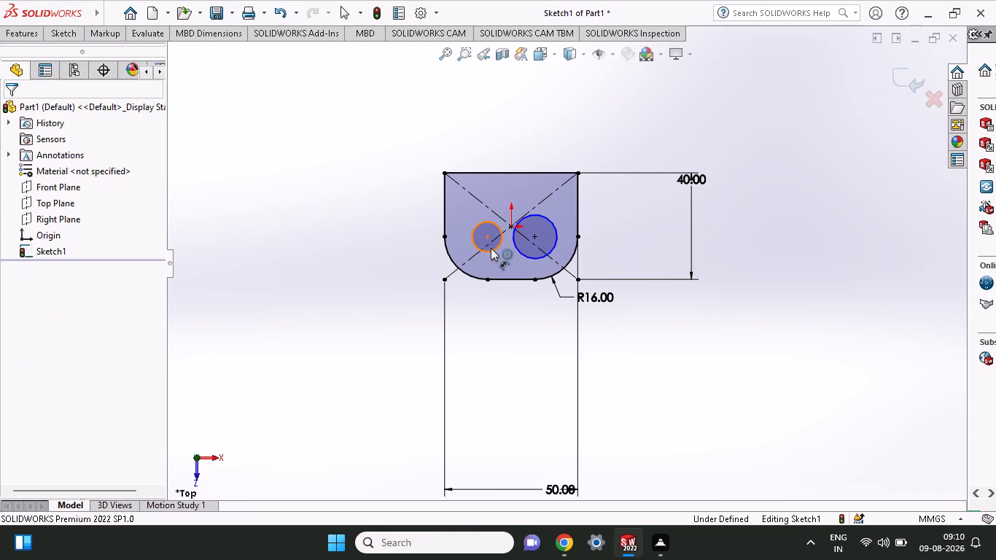
left_click(266, 238)
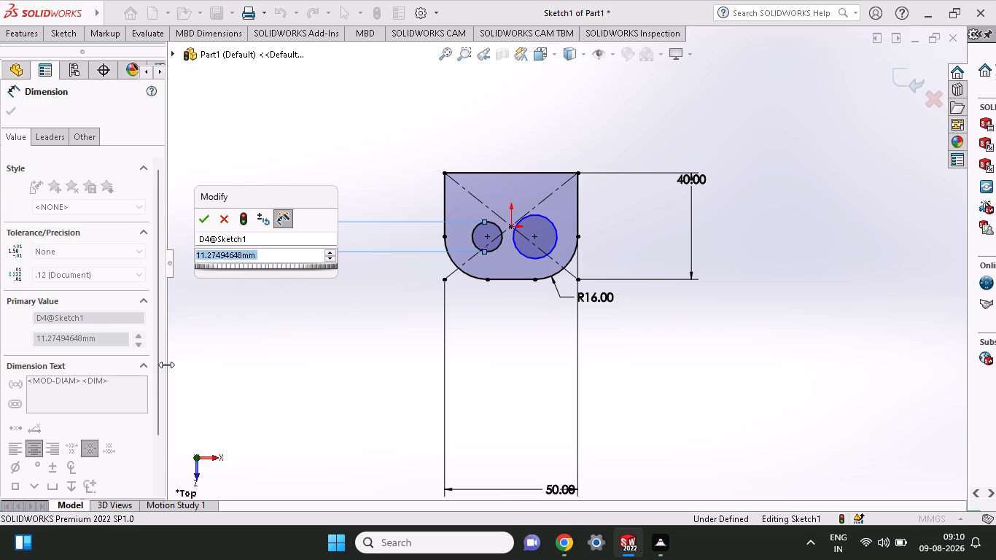
key("9")
key("Return")
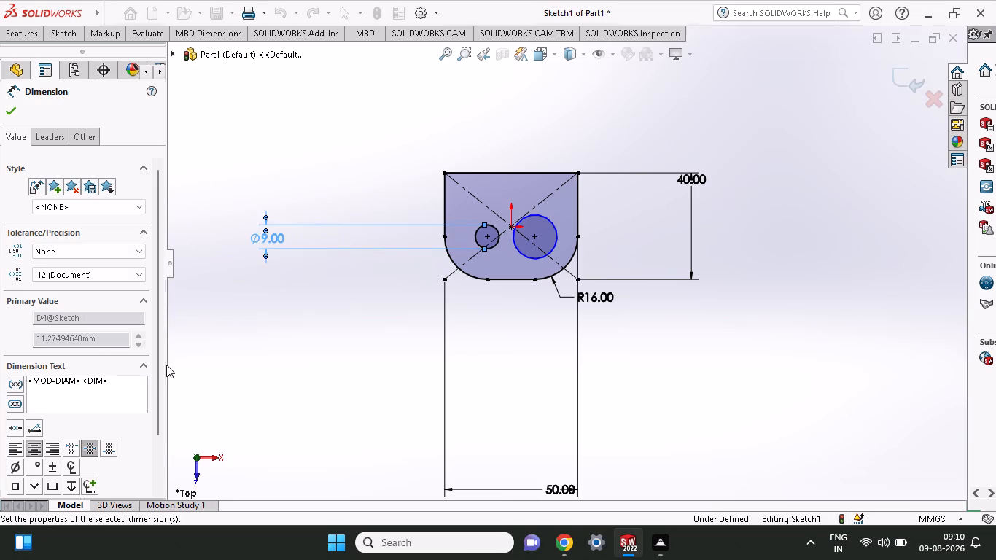
left_click(534, 257)
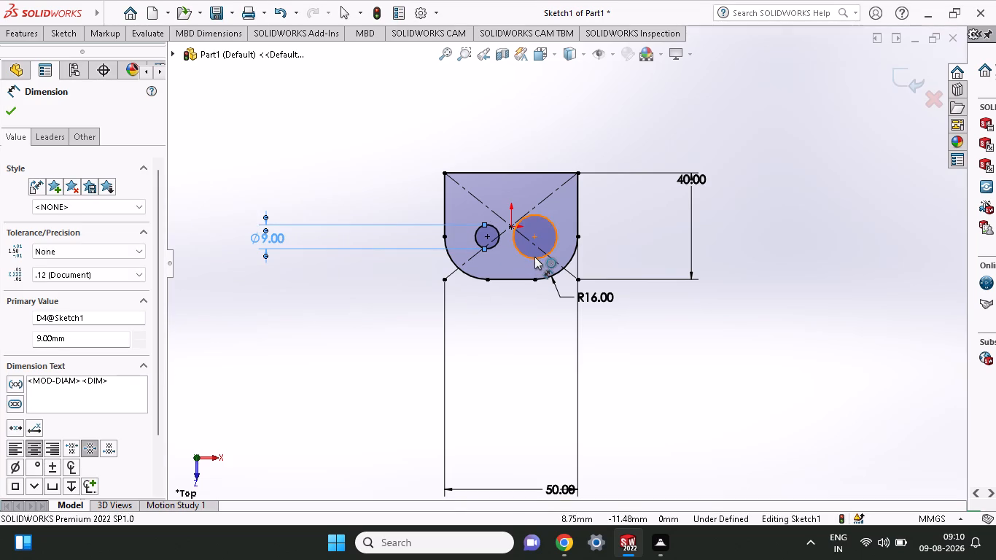
left_click(787, 249)
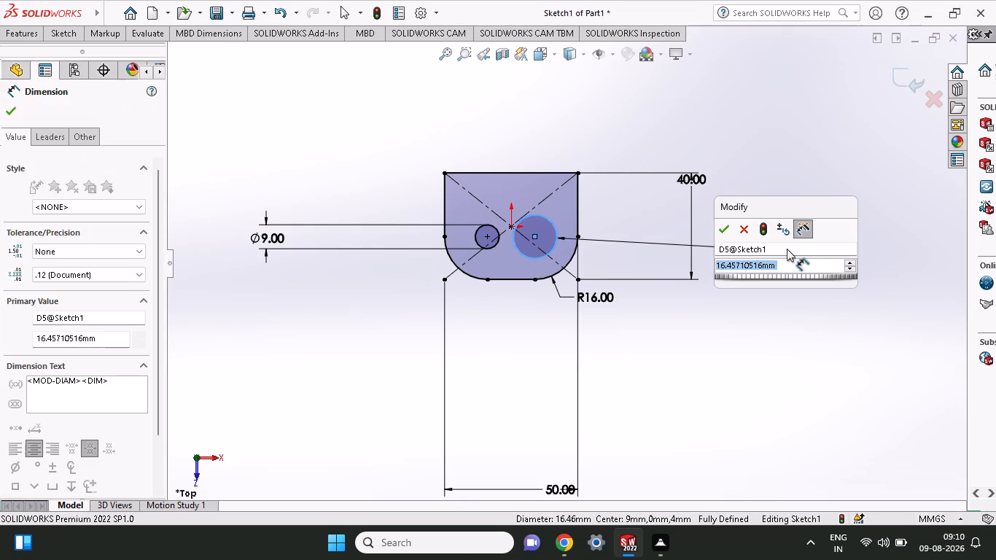
key("9")
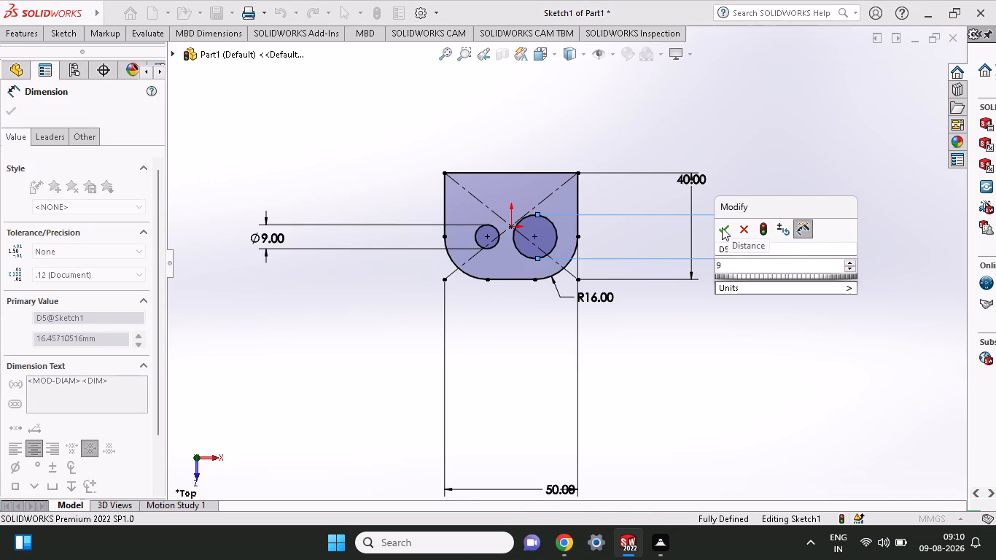
left_click(722, 227)
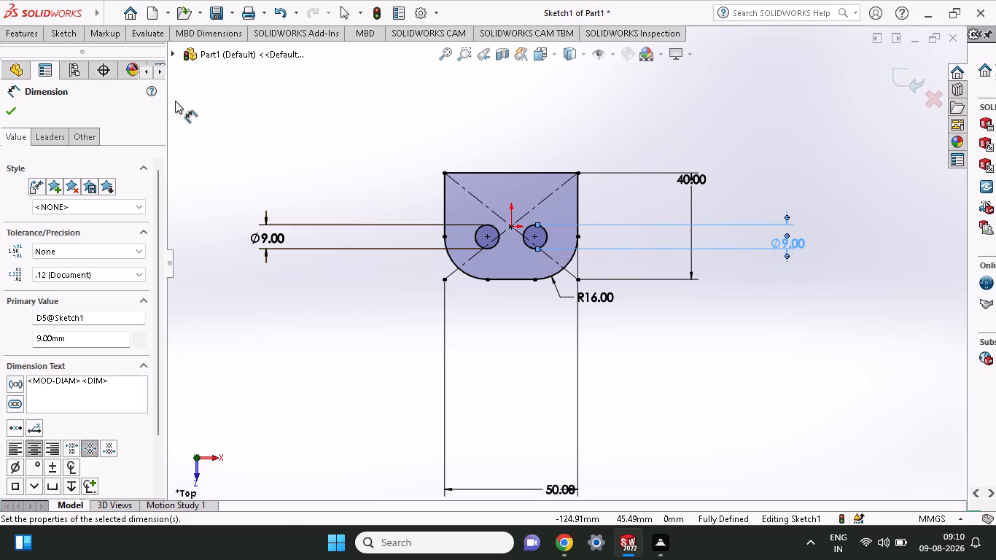
Draw two horizontal lines joining the circles, one between their top points and one between their bottom points.
left_click(52, 32)
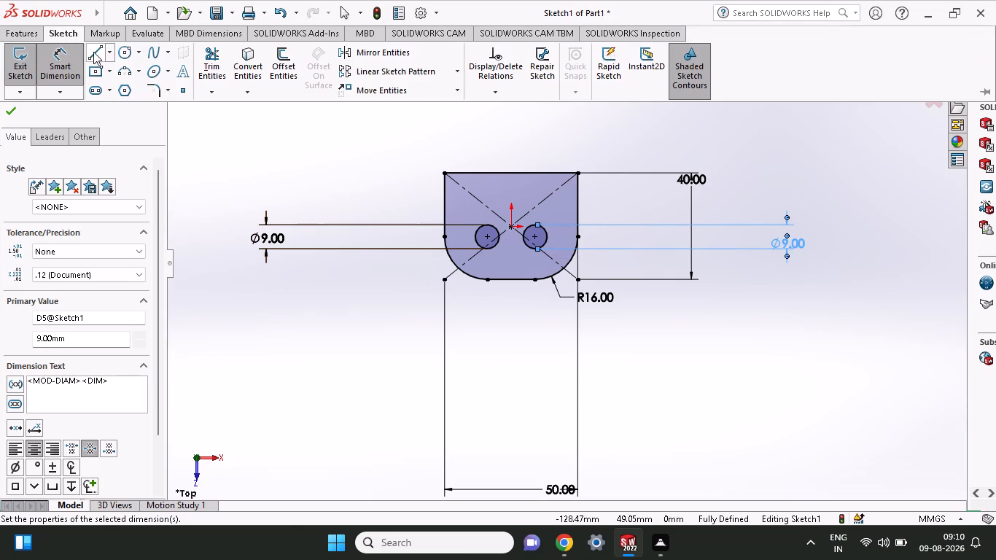
left_click(93, 52)
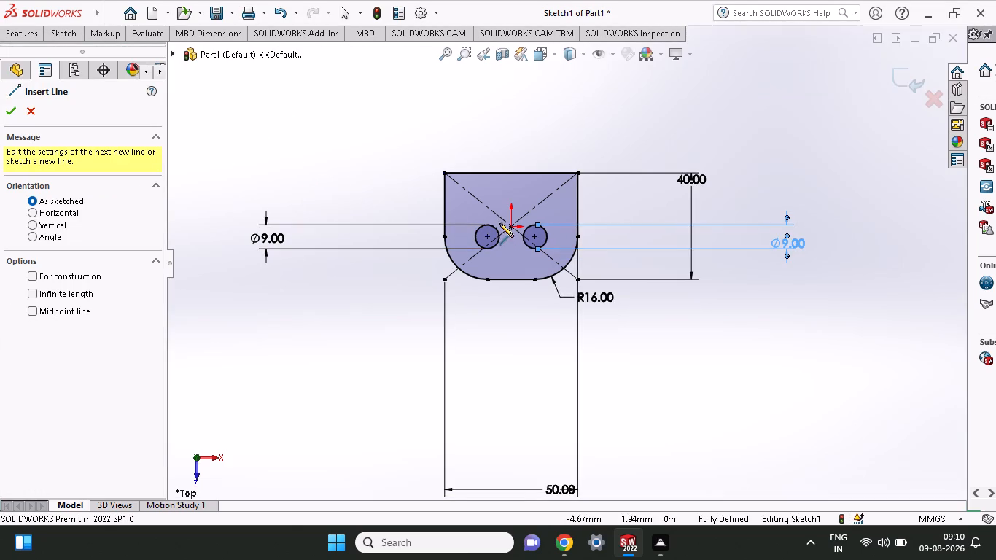
left_click(485, 227)
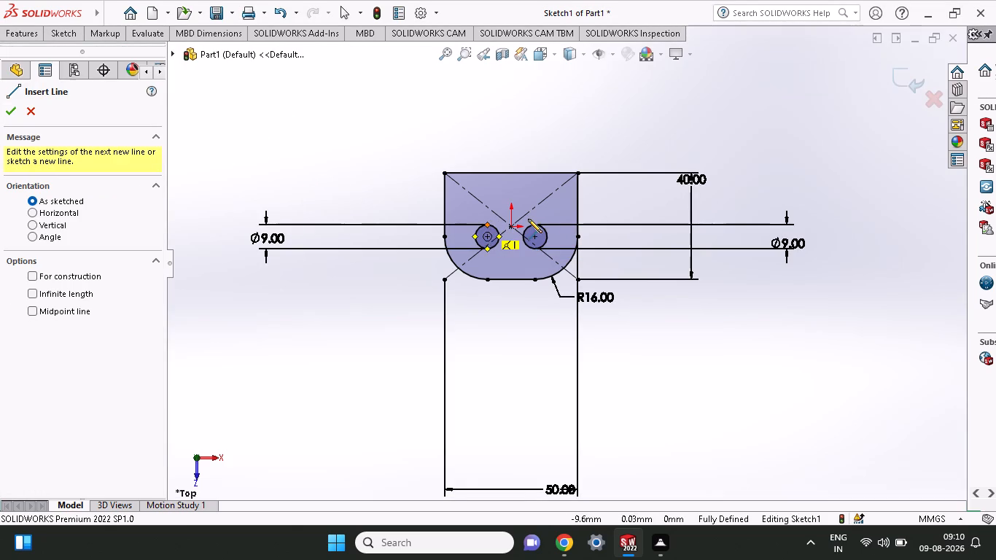
left_click(533, 227)
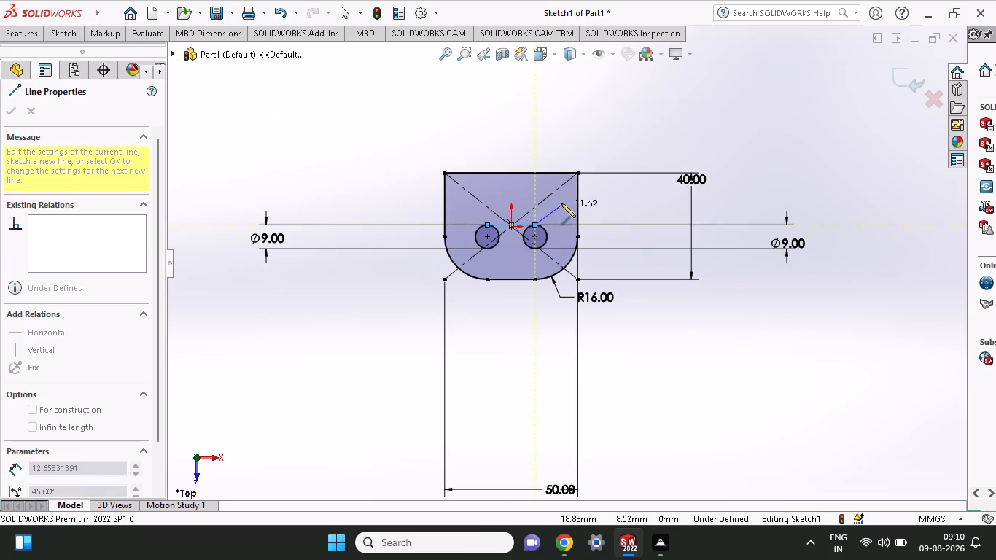
right_click(615, 130)
left_click(629, 148)
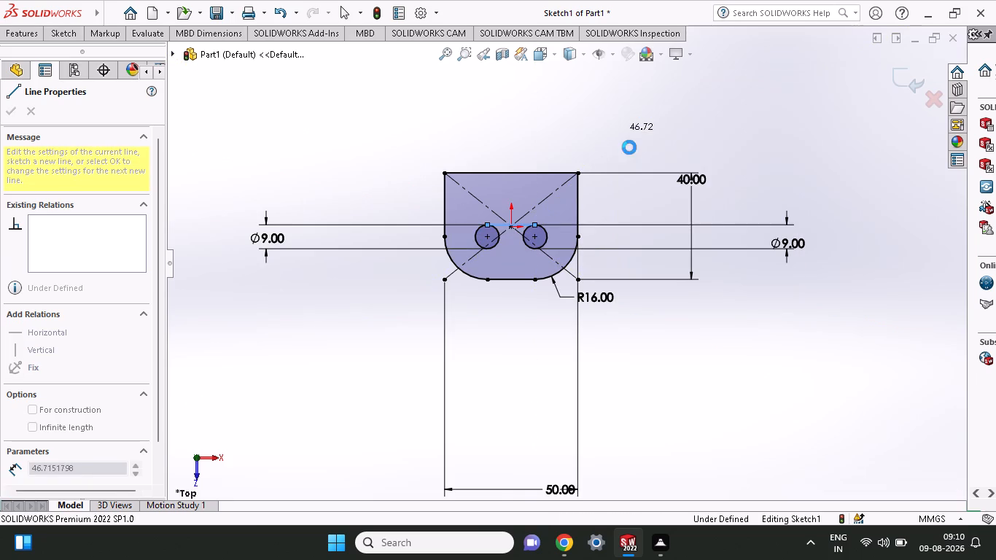
left_click(61, 35)
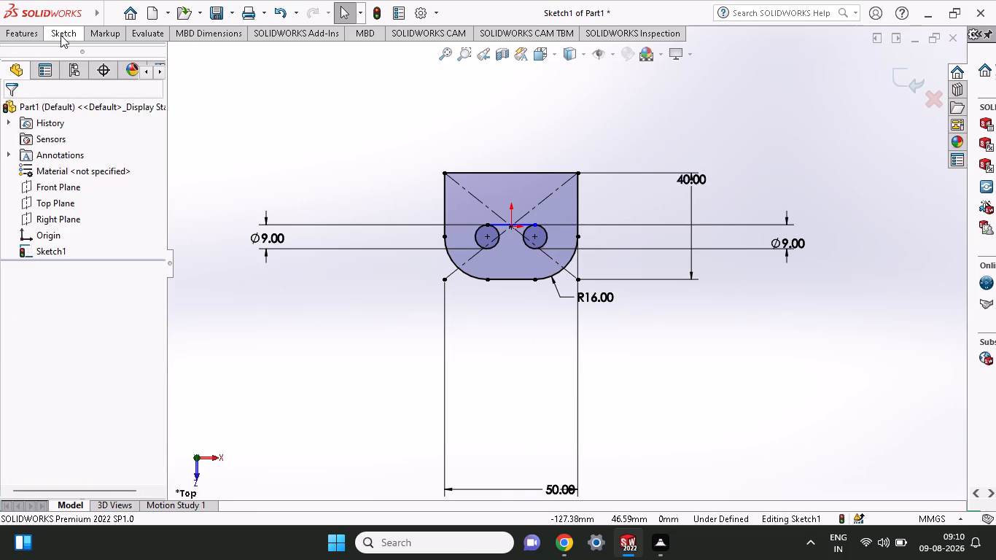
left_click(102, 60)
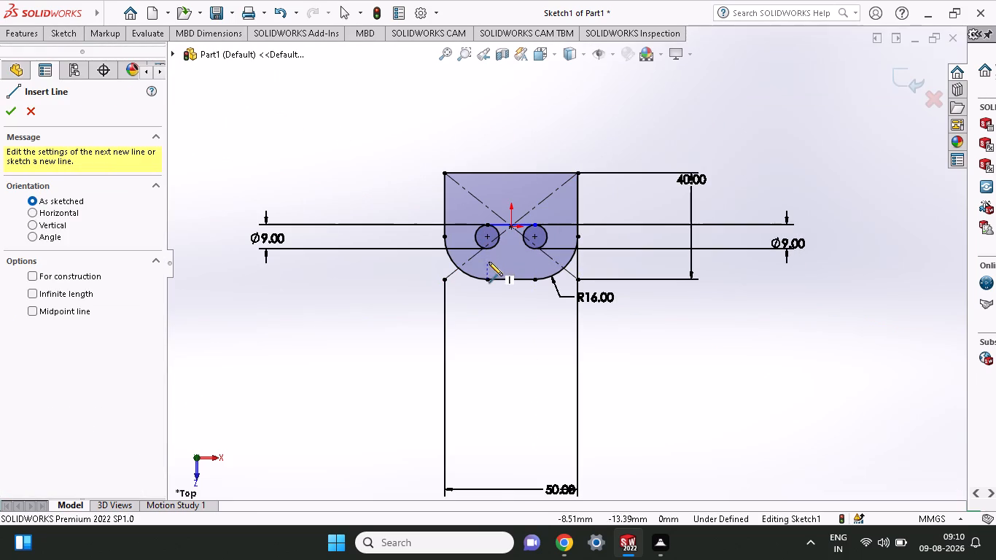
left_click(486, 250)
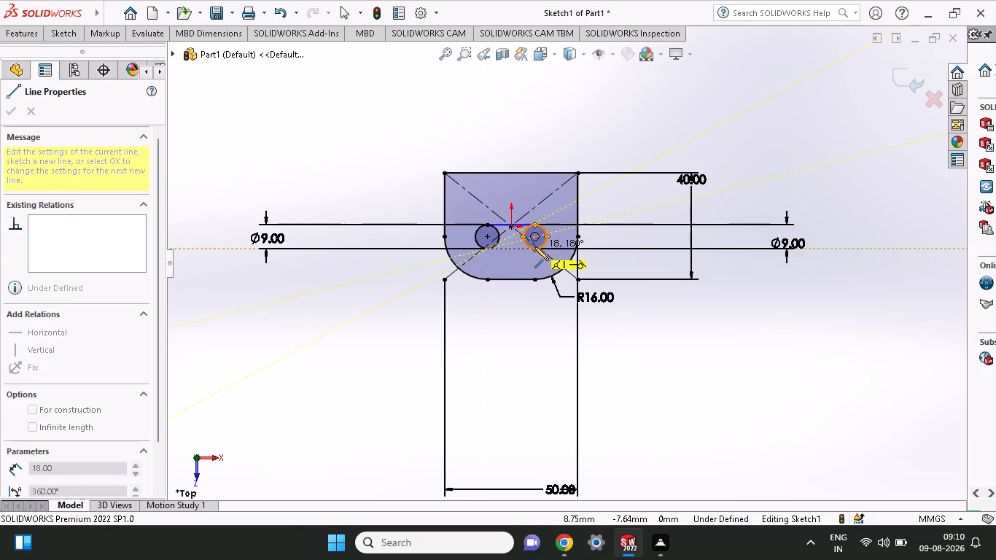
left_click(534, 250)
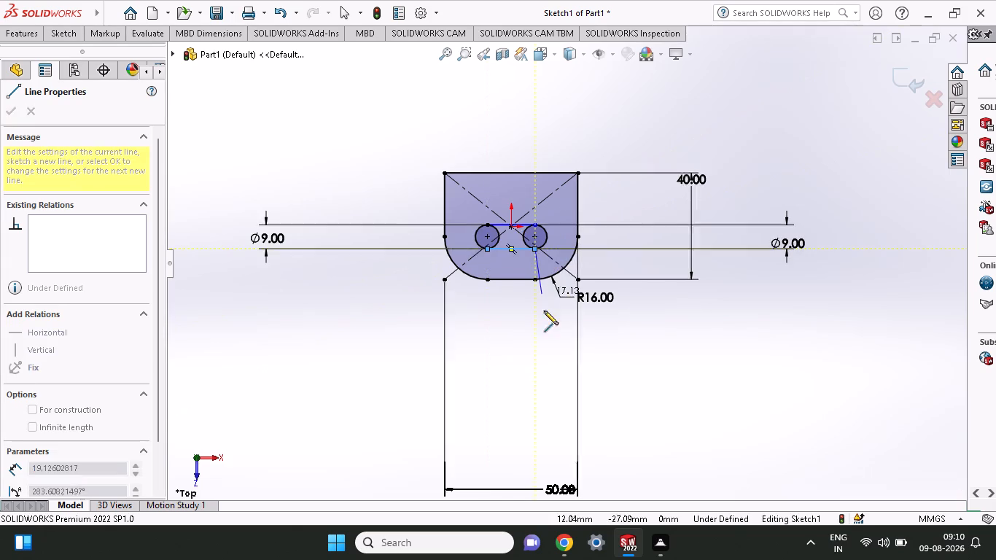
right_click(543, 327)
left_click(553, 344)
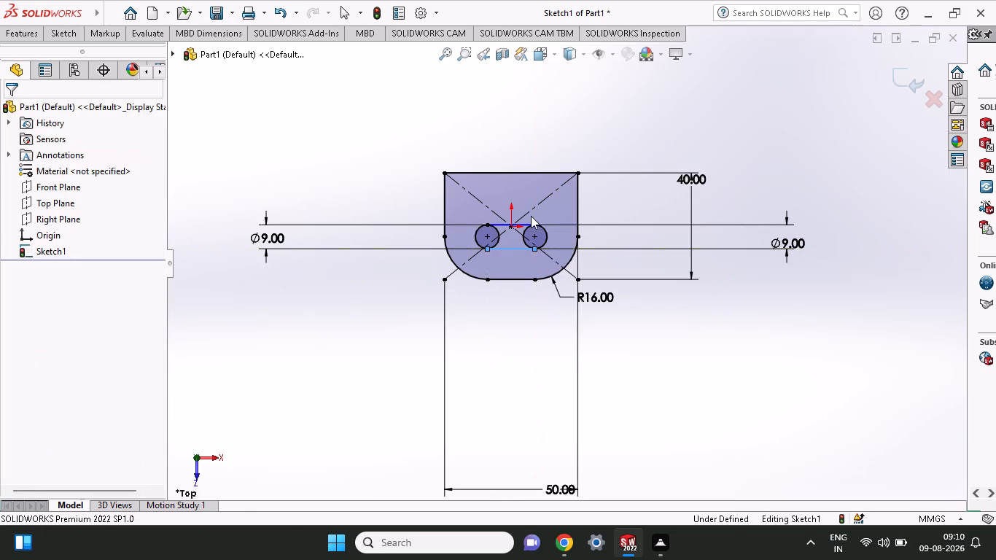
Trim away the inner facing halves of both circles to leave a closed straight slot outline.
scroll(532, 217, "down", 3)
left_click(63, 34)
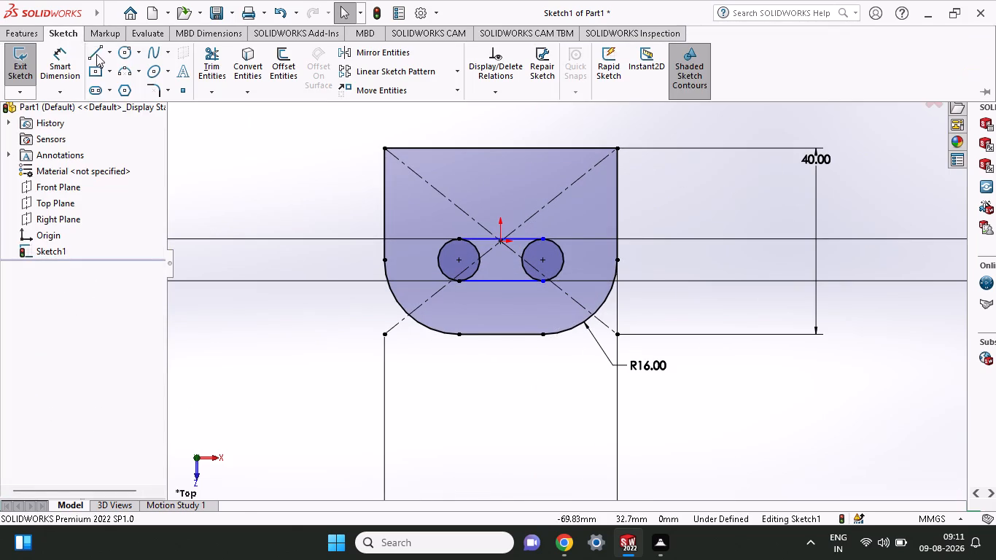
left_click(216, 64)
left_click_drag(494, 254, 461, 254)
left_click(478, 262)
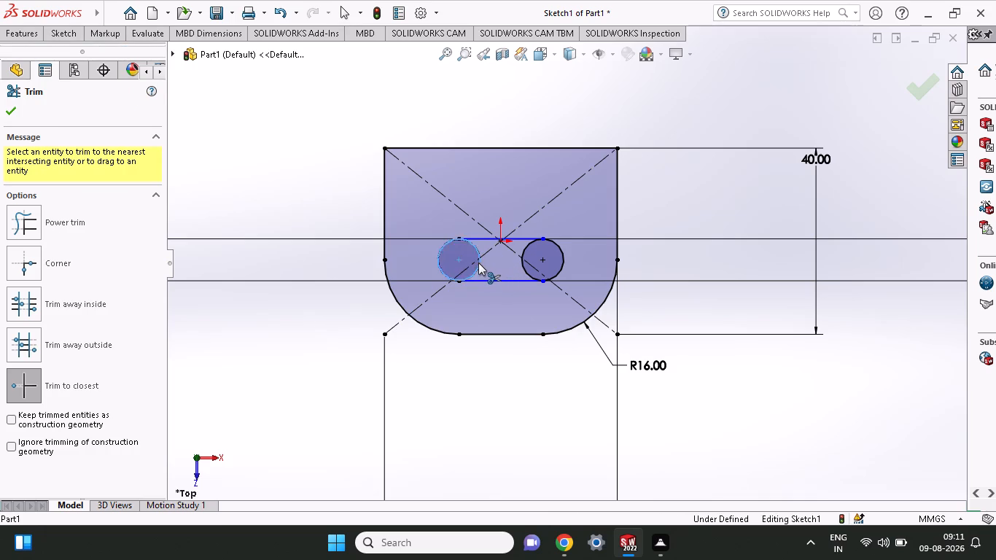
left_click(522, 256)
left_click(526, 269)
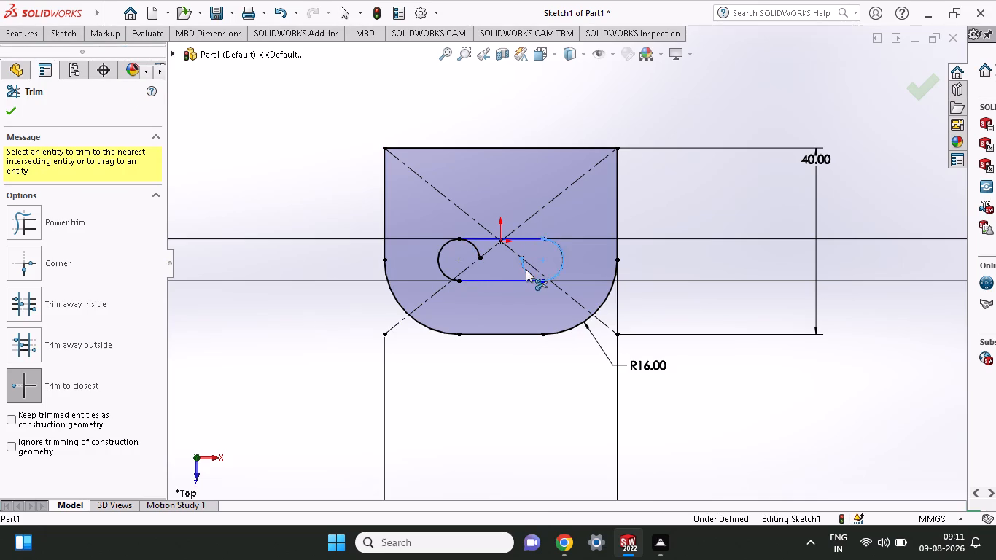
left_click(475, 246)
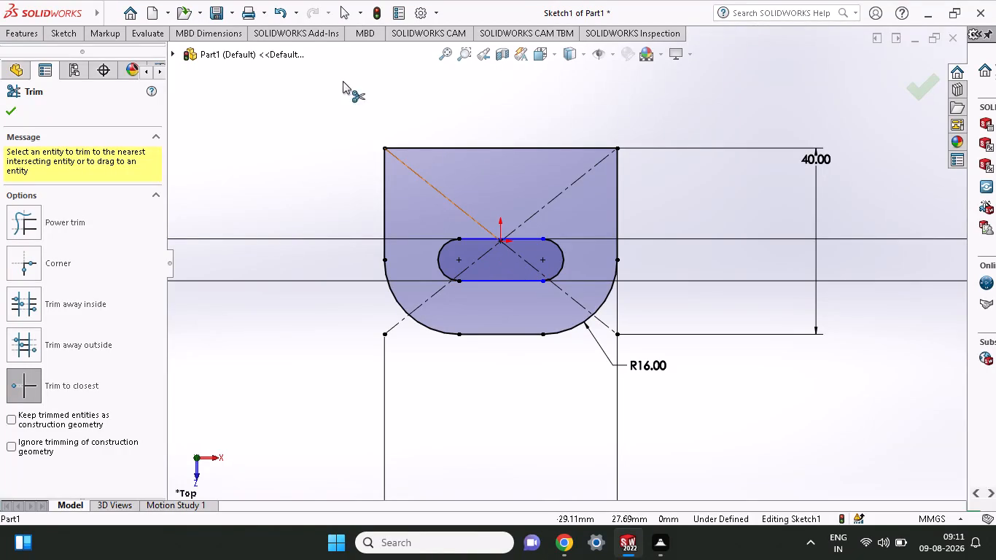
Extrude the slotted plate sketch as a blind boss with a depth of 9 mm.
left_click(34, 34)
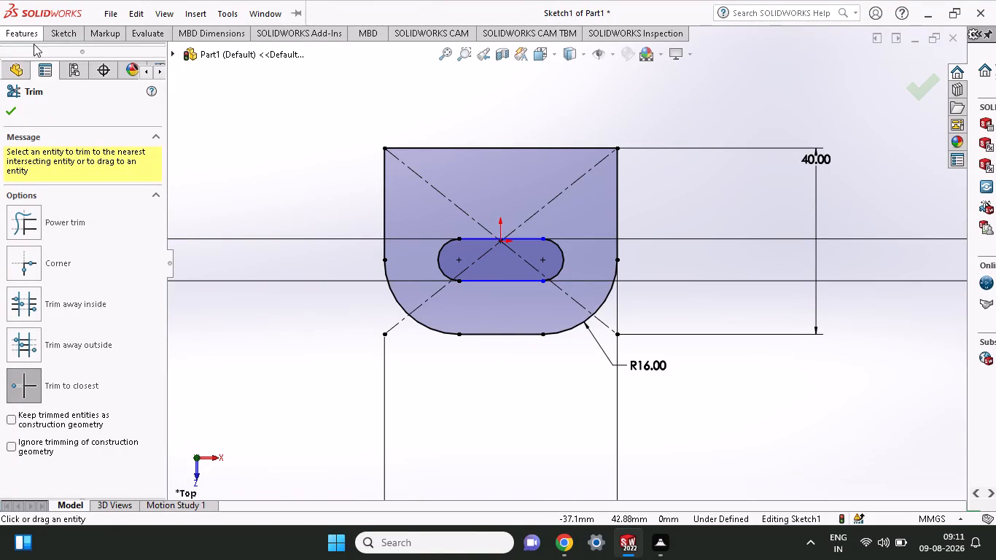
left_click(32, 59)
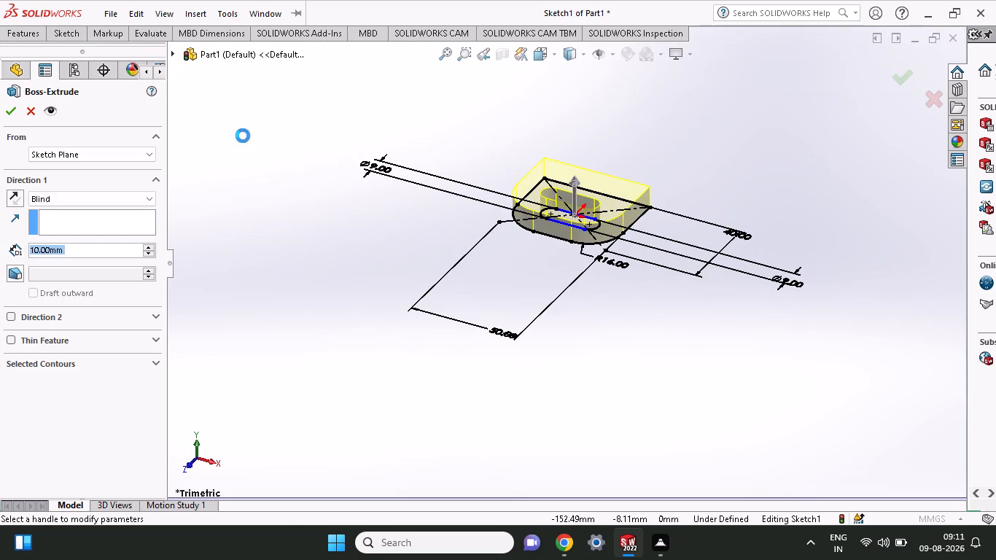
middle_click_drag(569, 142, 569, 173)
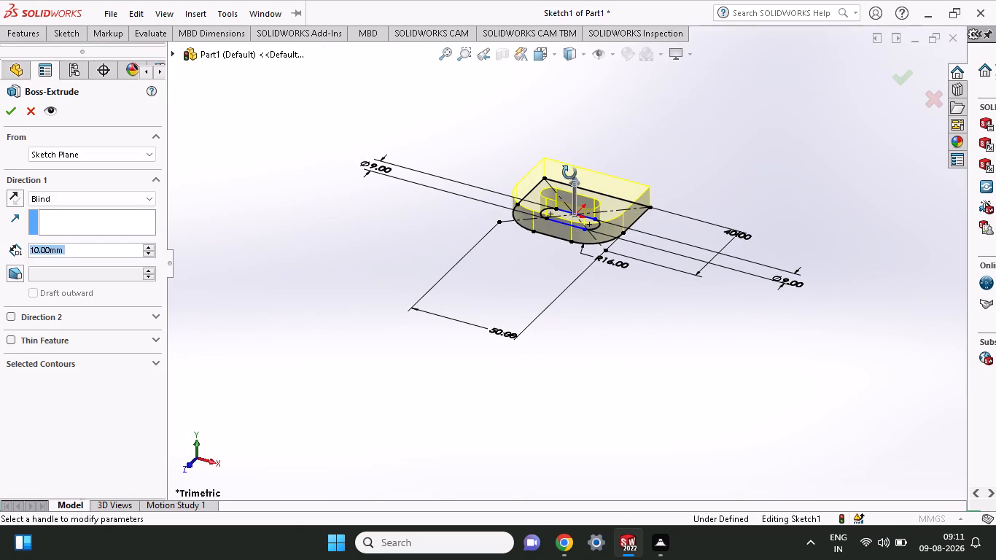
middle_click_drag(569, 173, 468, 345)
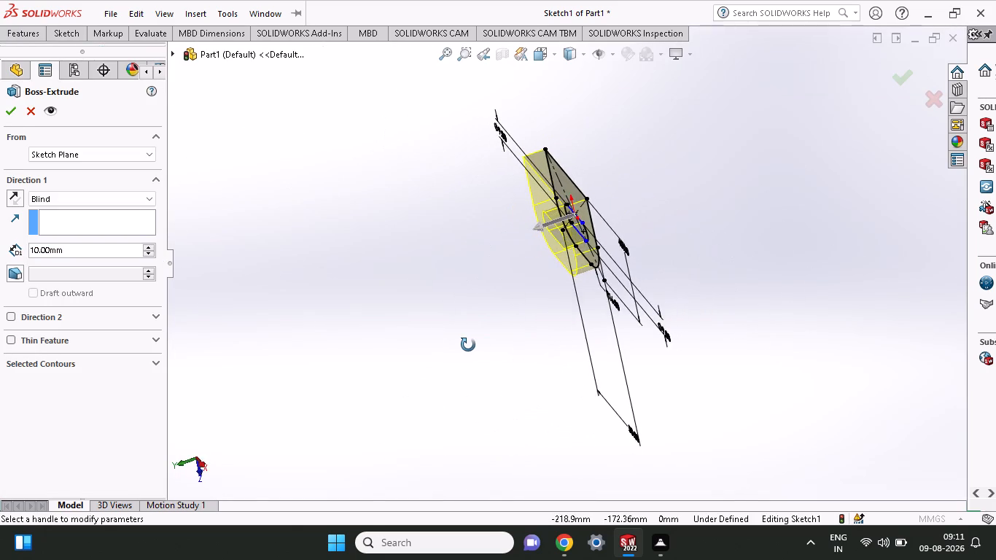
middle_click_drag(468, 345, 464, 345)
middle_click_drag(962, 273, 865, 304)
scroll(812, 209, "up", 1)
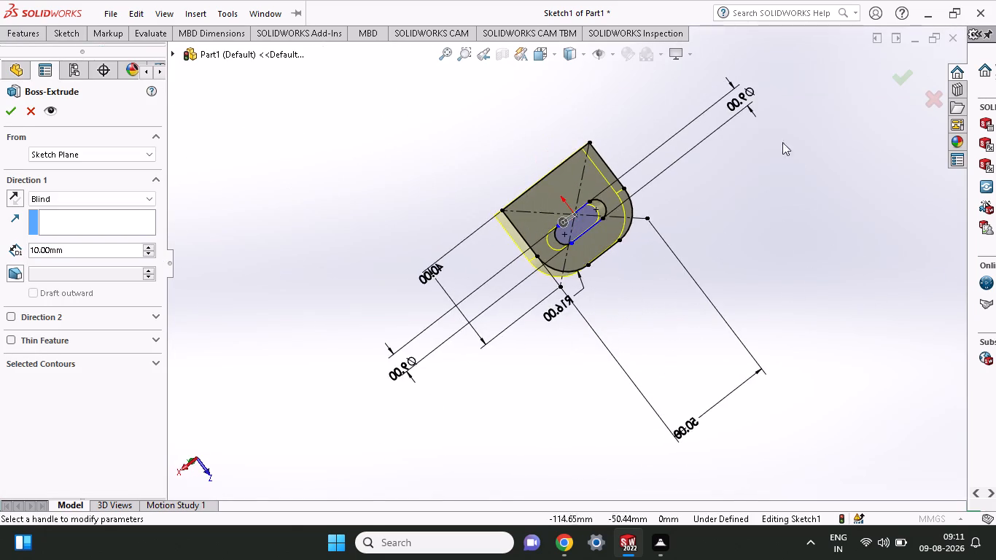
middle_click_drag(594, 136, 647, 135)
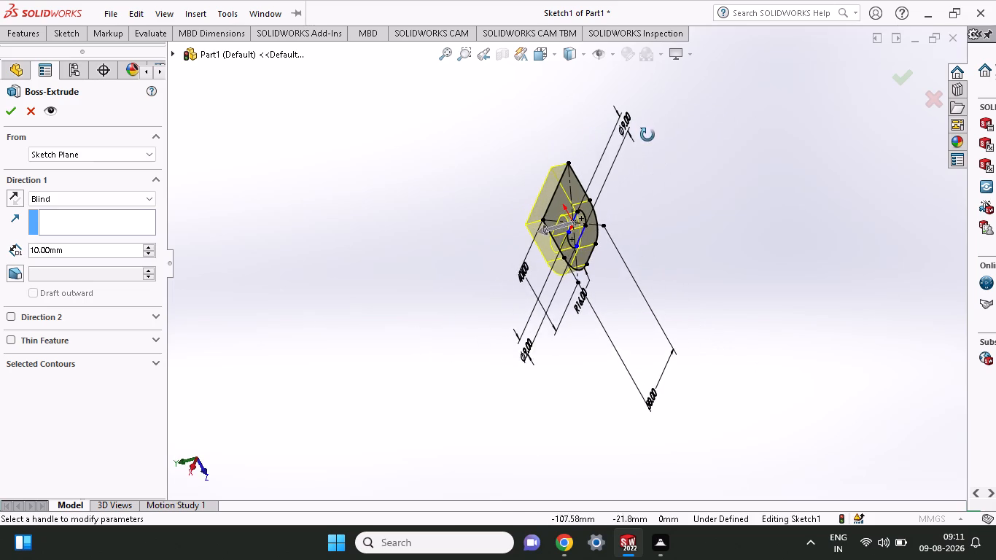
middle_click_drag(647, 135, 635, 152)
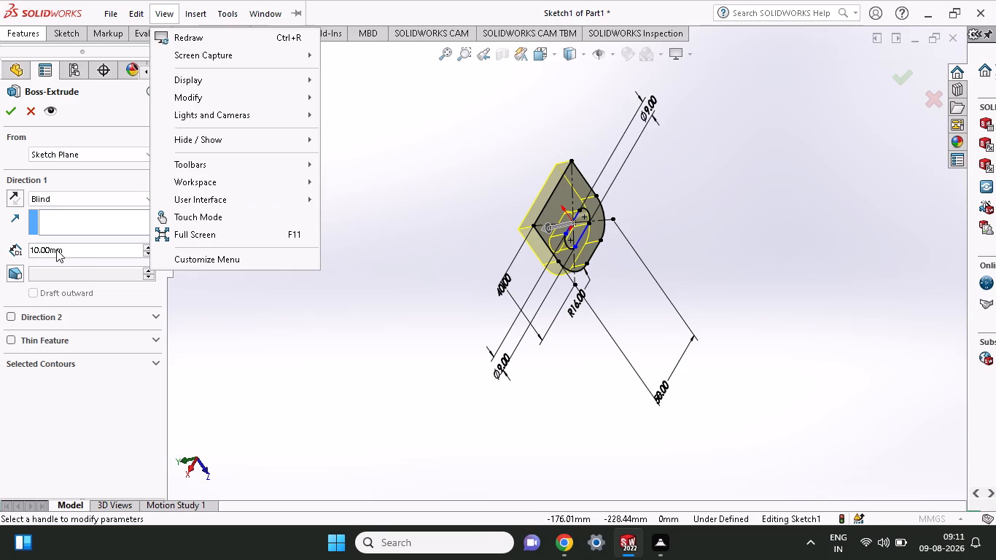
left_click_drag(72, 249, 0, 246)
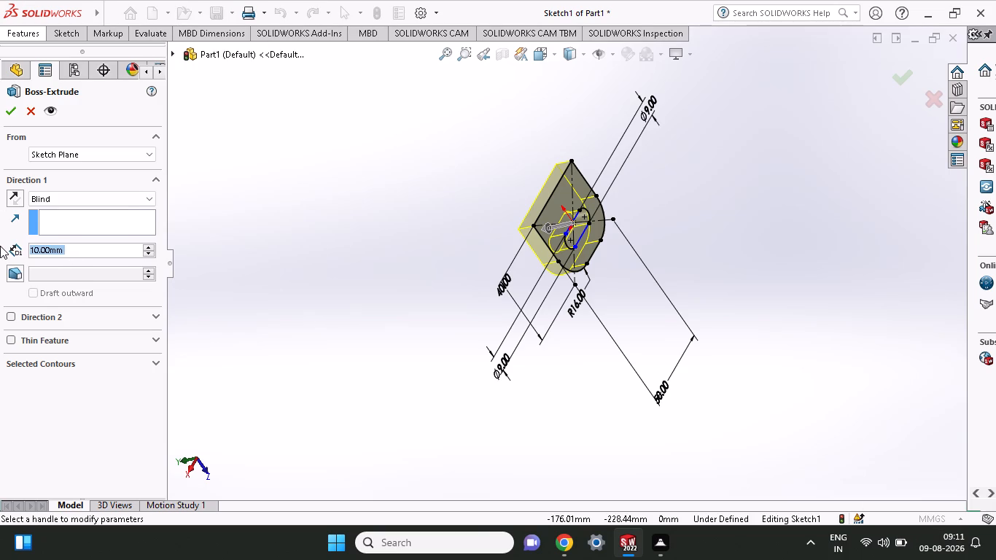
key("9")
key("Return")
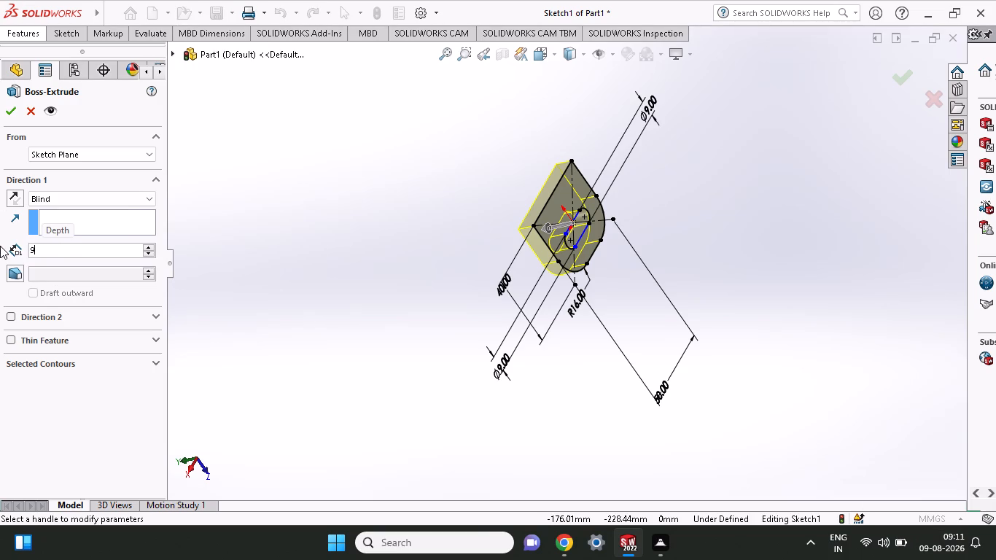
left_click(15, 111)
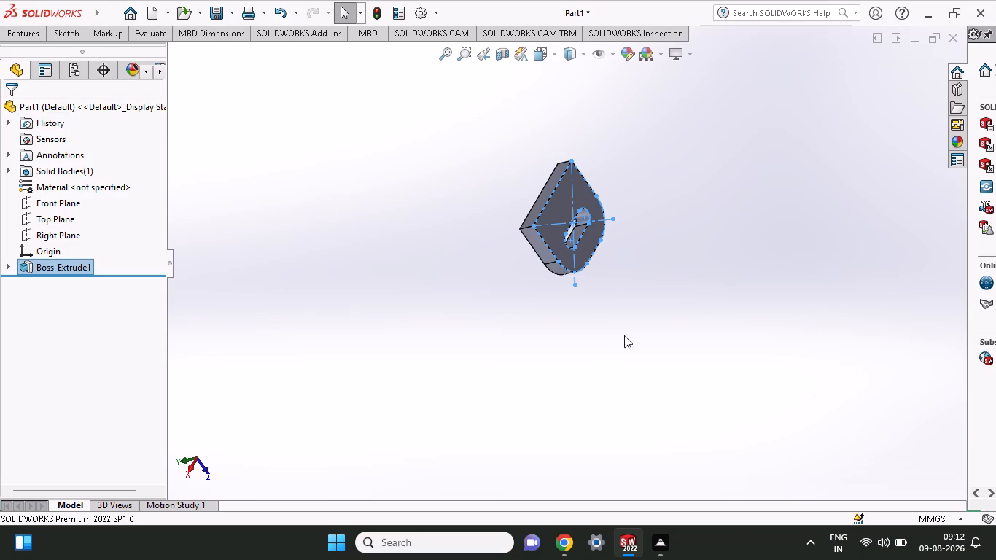
Examine the extruded plate from several sides, checking both slotted faces and the thickness.
middle_click_drag(459, 244, 432, 149)
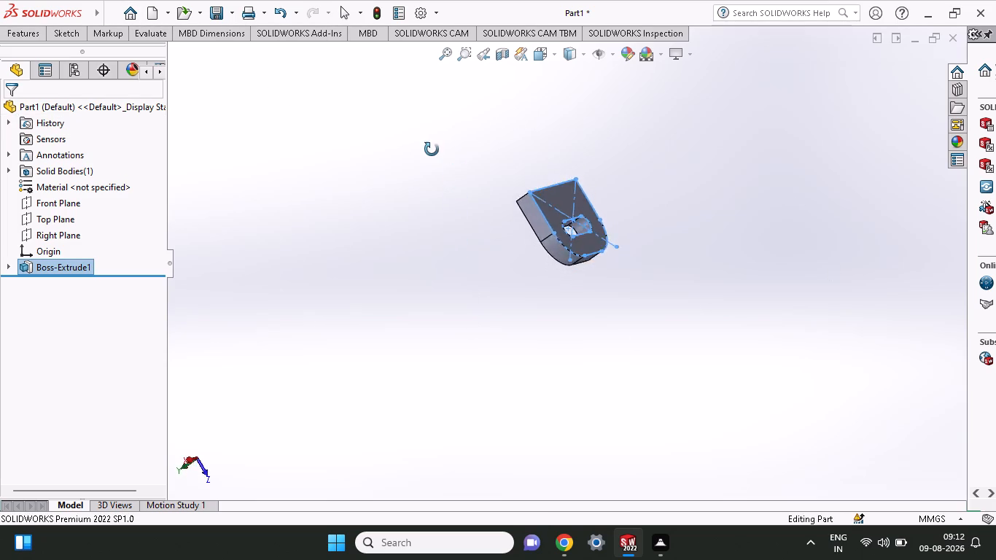
middle_click_drag(432, 149, 376, 143)
middle_click_drag(376, 147, 413, 252)
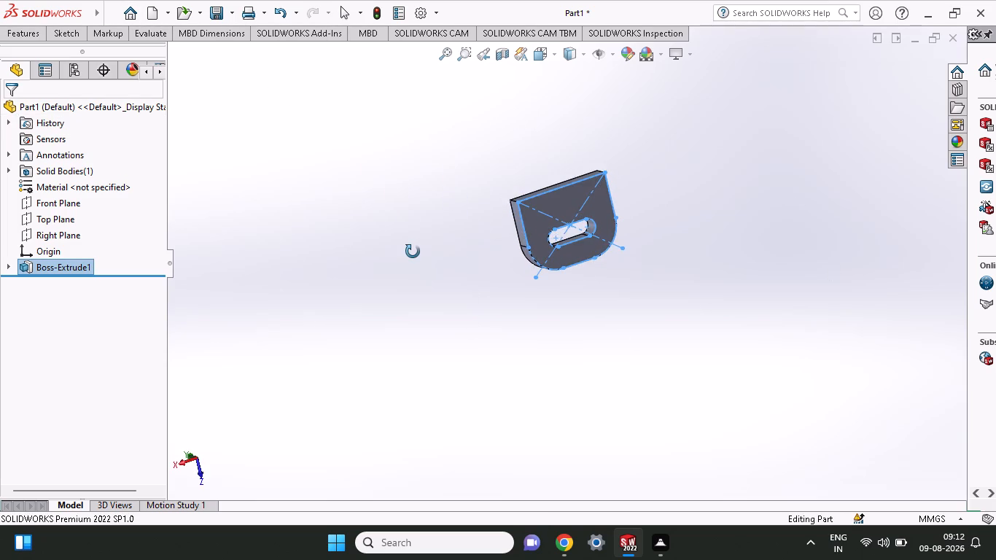
middle_click_drag(413, 252, 421, 294)
middle_click_drag(421, 240, 437, 238)
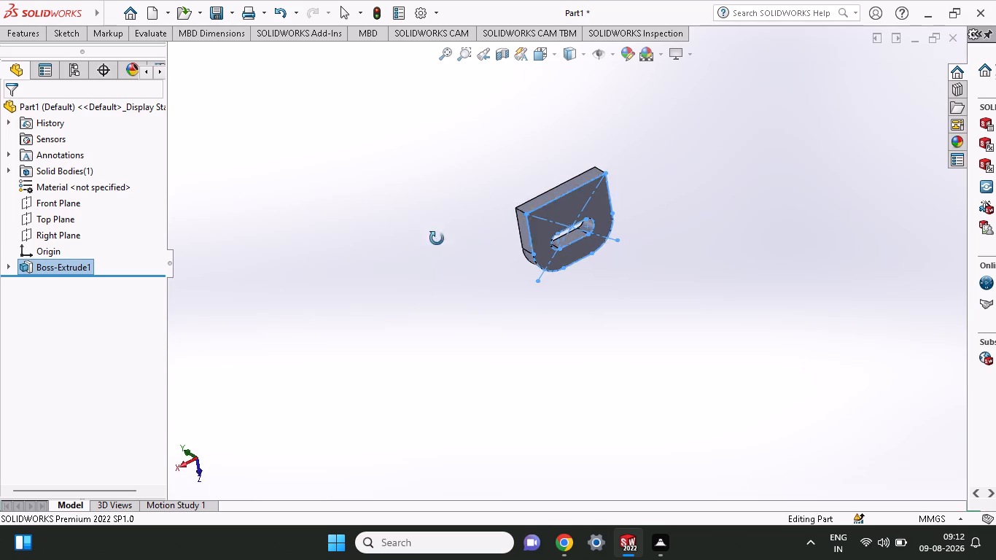
middle_click_drag(437, 238, 403, 228)
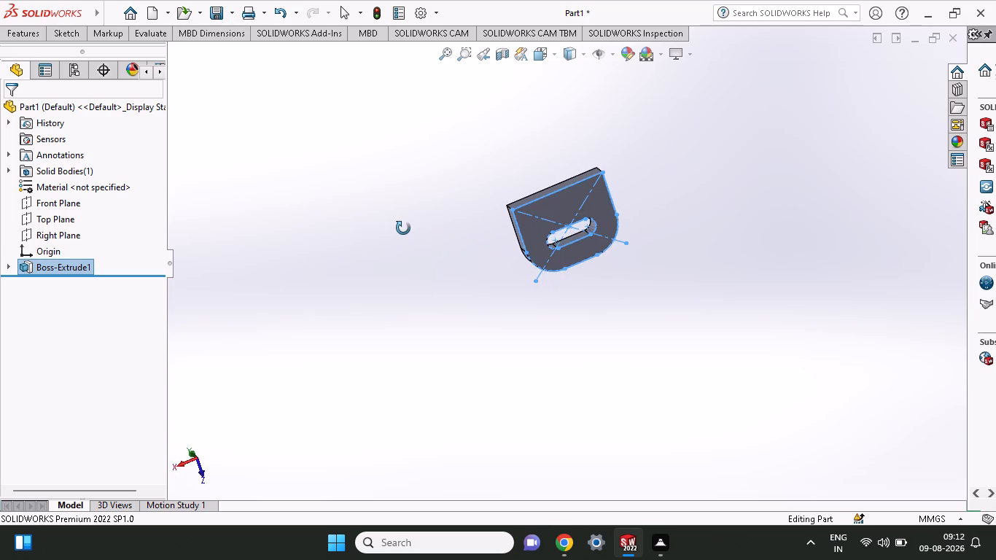
middle_click_drag(403, 228, 521, 254)
scroll(437, 228, "up", 1)
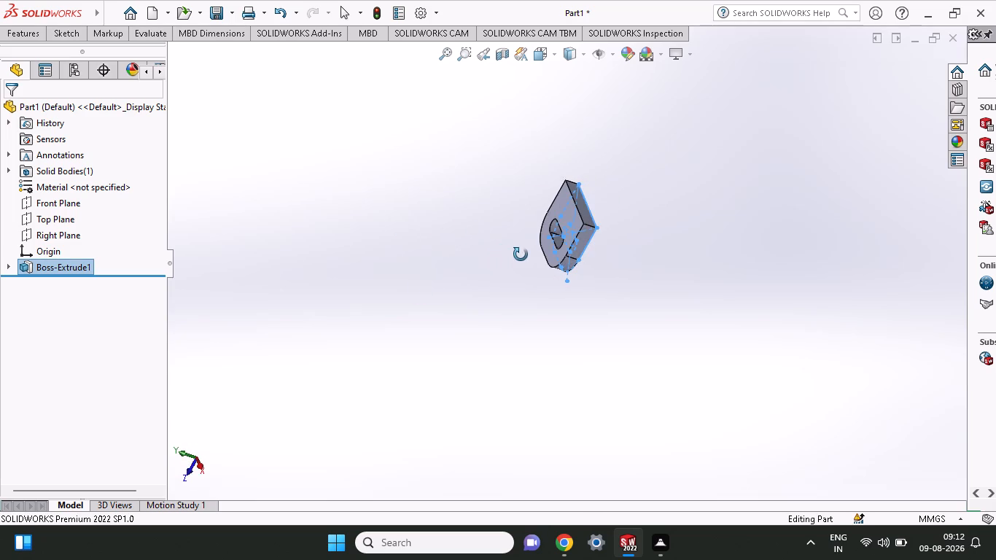
middle_click_drag(521, 254, 464, 211)
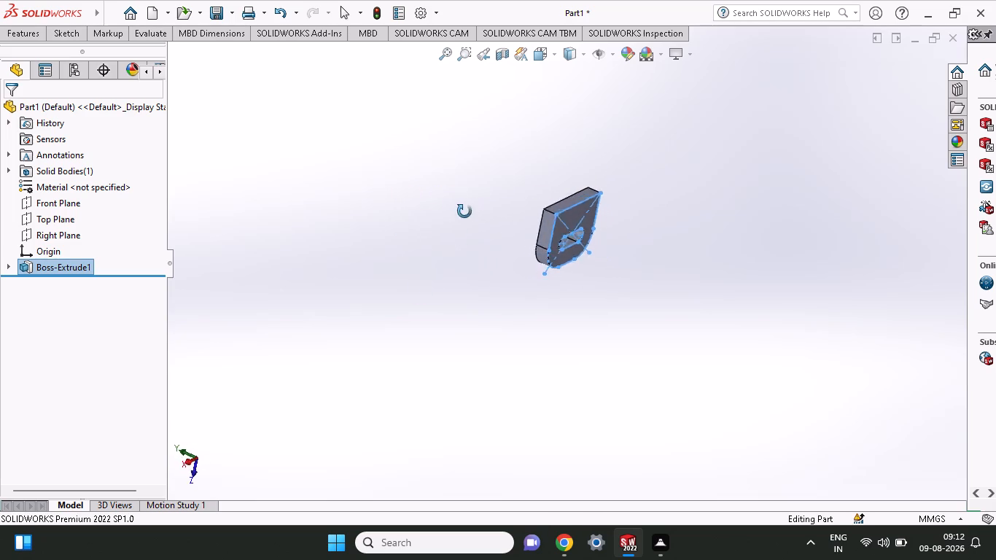
middle_click_drag(464, 211, 518, 244)
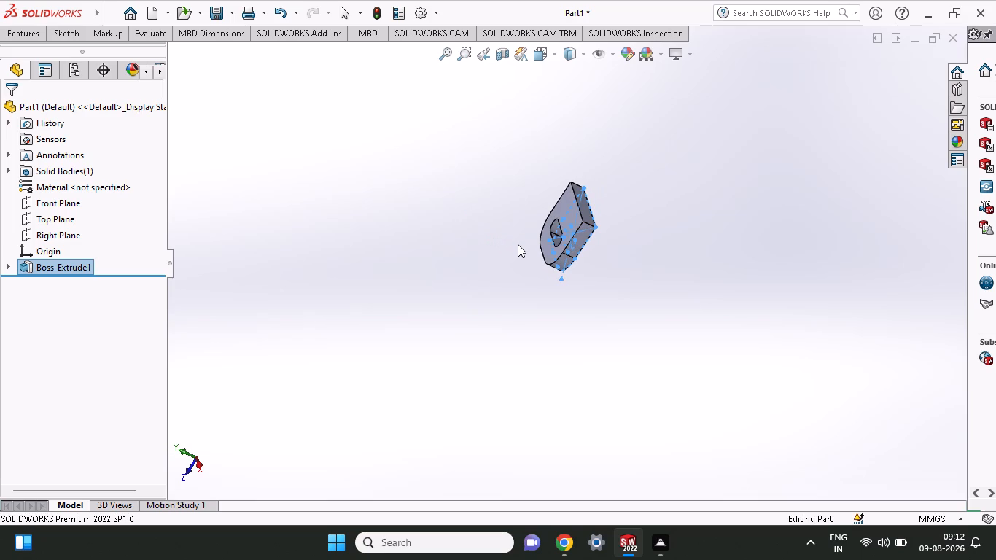
middle_click_drag(618, 236, 620, 233)
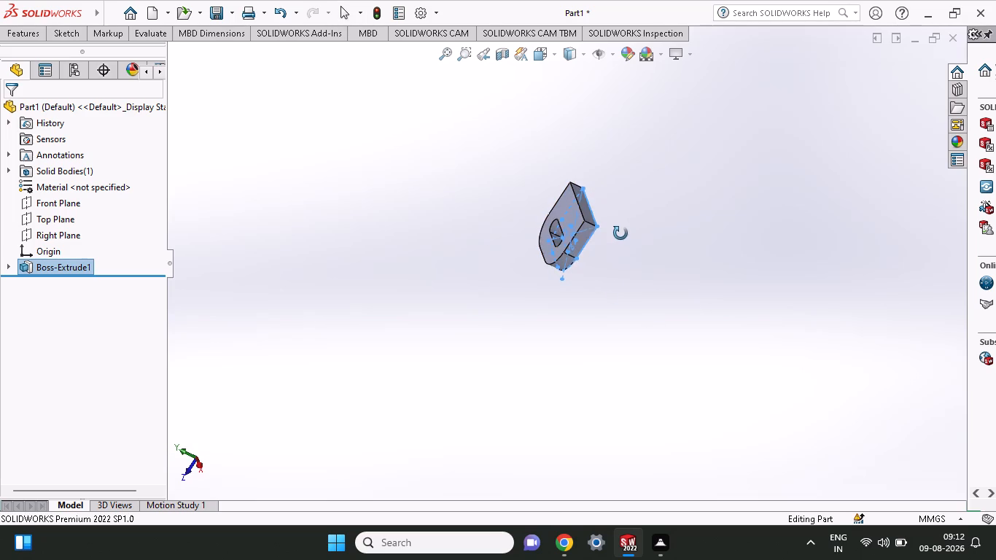
middle_click_drag(620, 233, 541, 109)
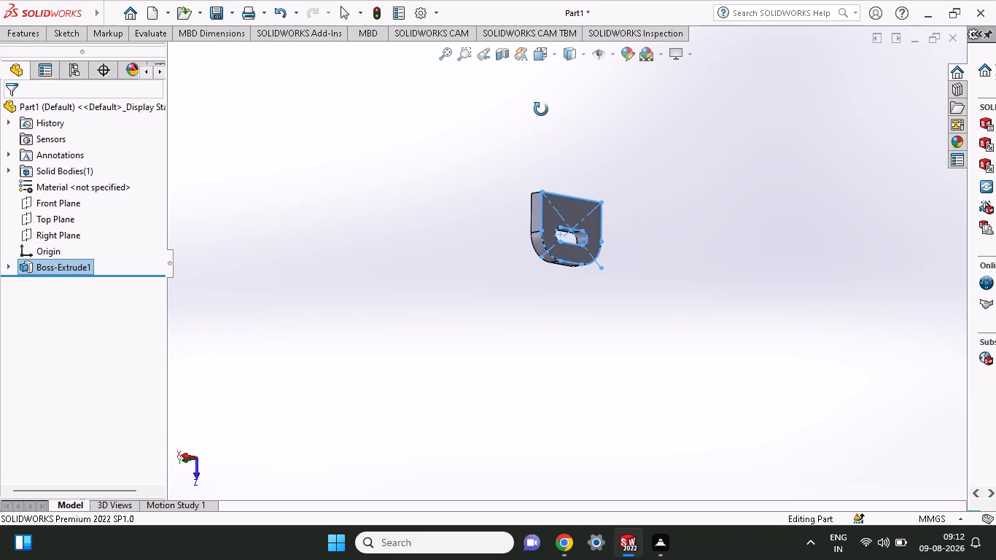
middle_click_drag(541, 109, 613, 220)
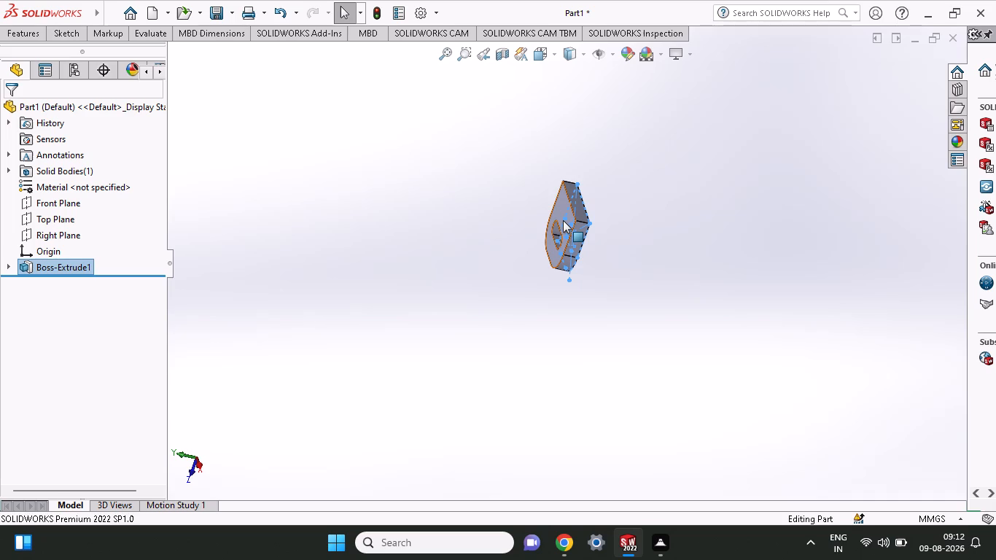
left_click(563, 220)
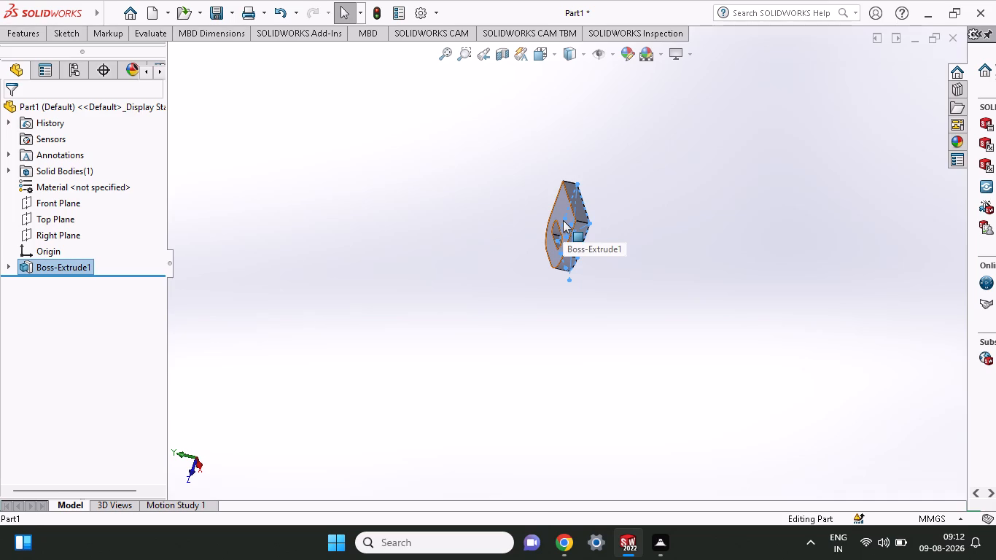
middle_click_drag(478, 222, 551, 262)
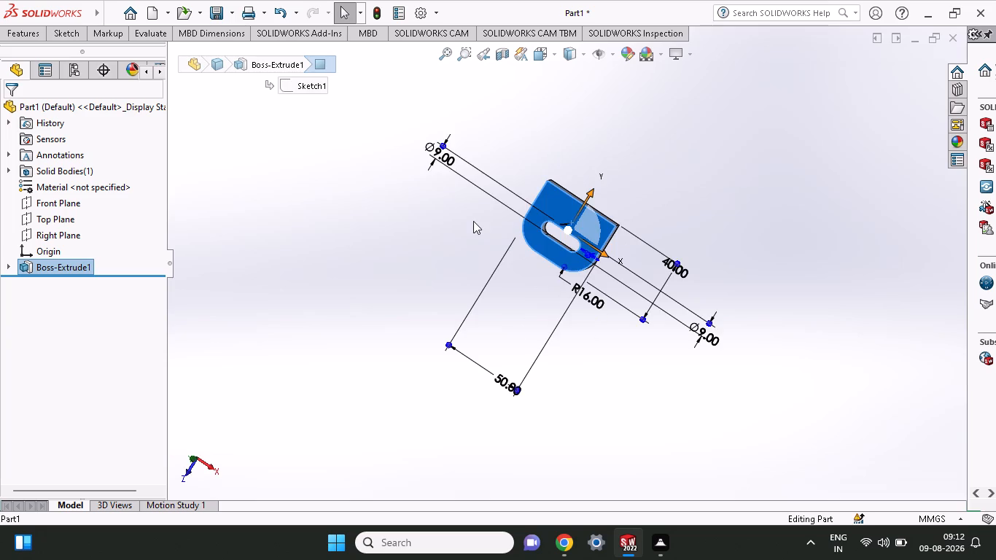
middle_click_drag(697, 191, 633, 203)
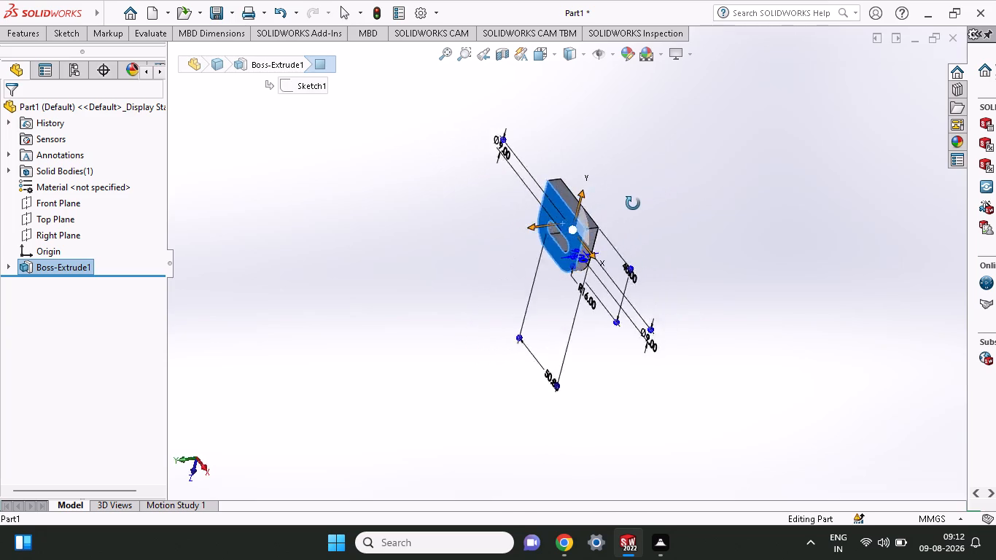
middle_click_drag(633, 203, 645, 195)
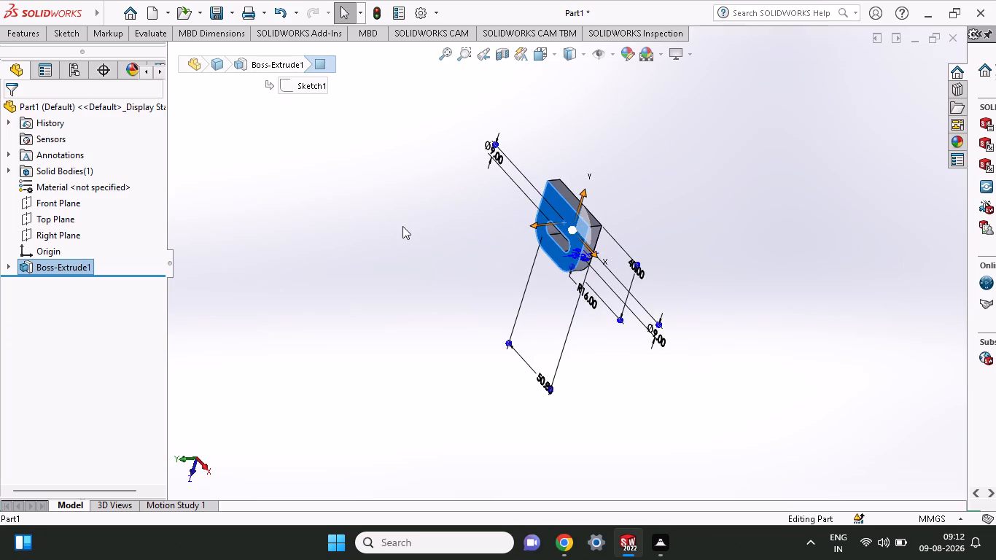
right_click(402, 226)
left_click(321, 249)
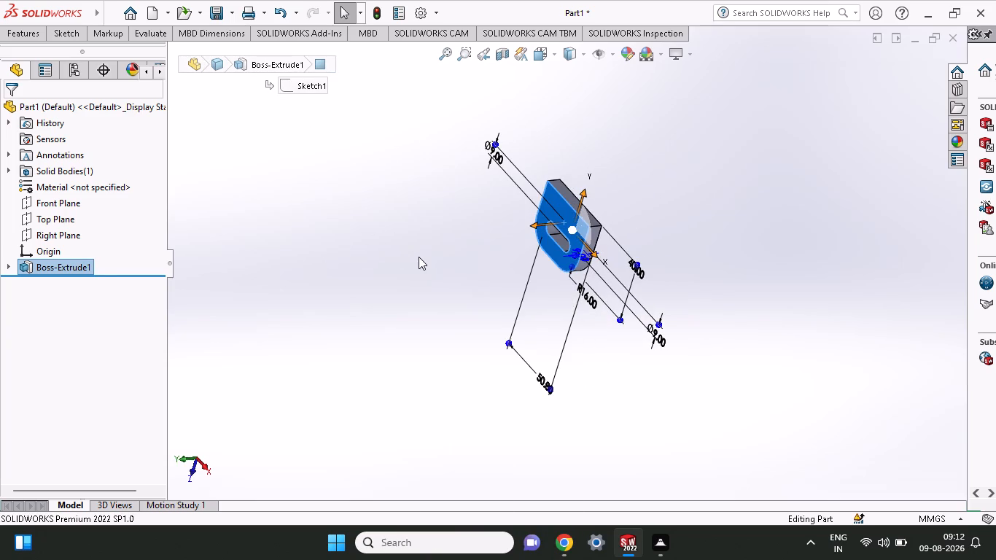
middle_click_drag(419, 257, 491, 270)
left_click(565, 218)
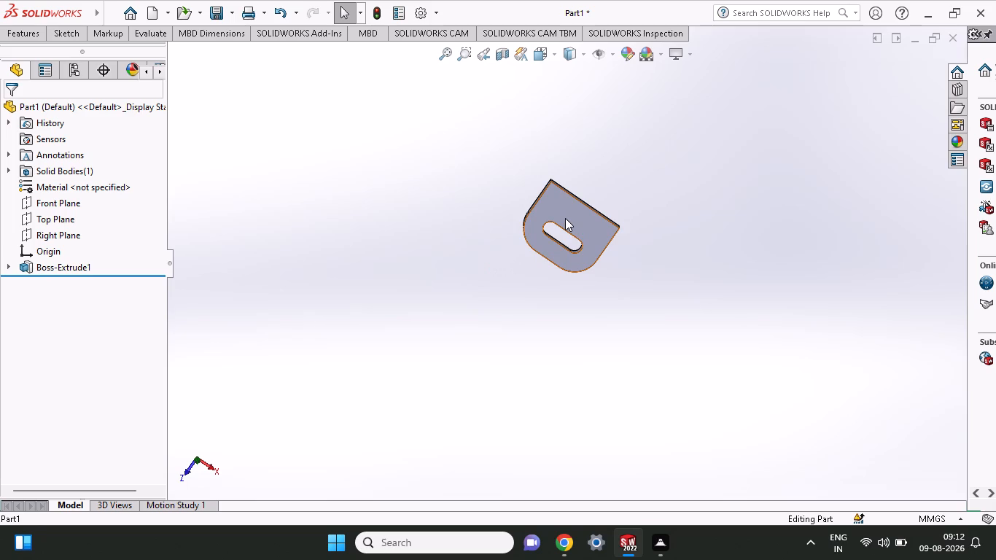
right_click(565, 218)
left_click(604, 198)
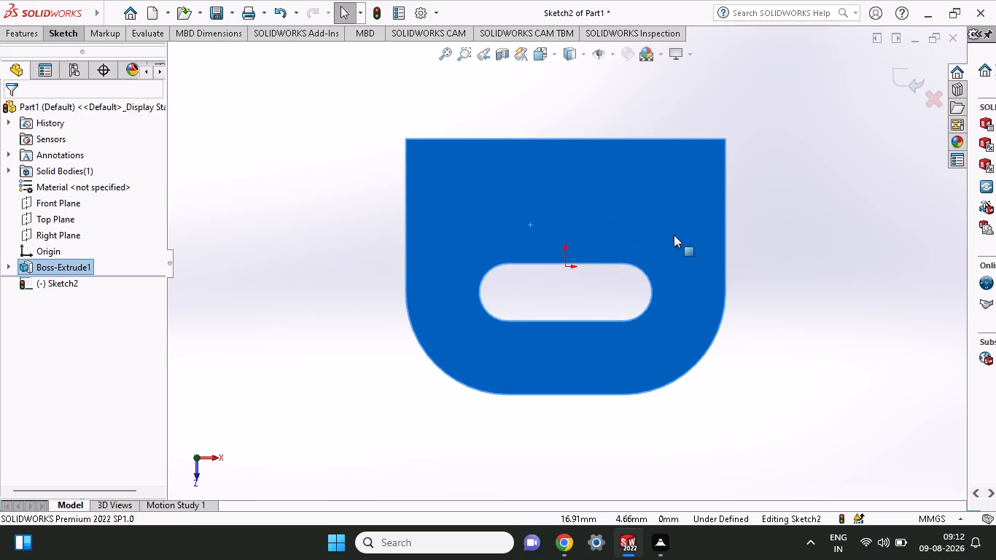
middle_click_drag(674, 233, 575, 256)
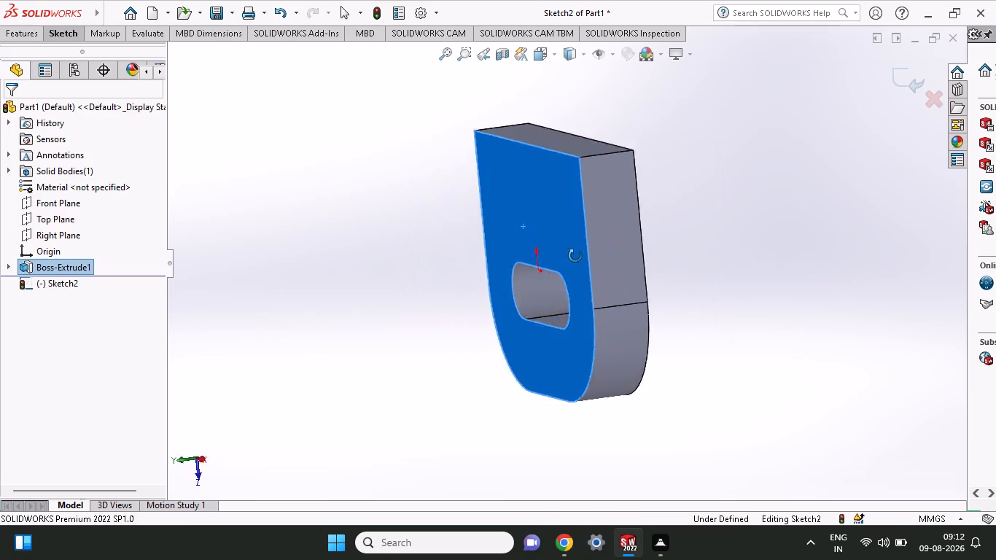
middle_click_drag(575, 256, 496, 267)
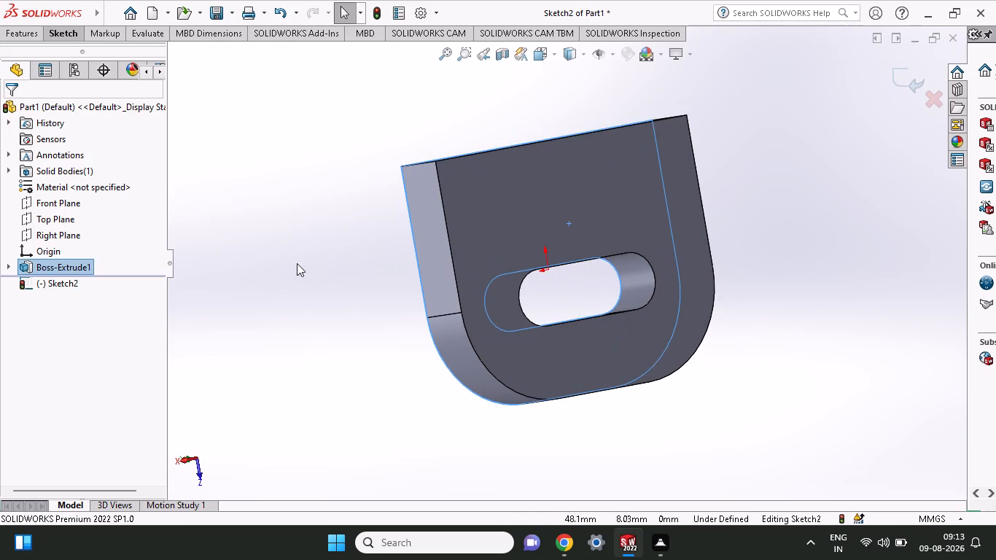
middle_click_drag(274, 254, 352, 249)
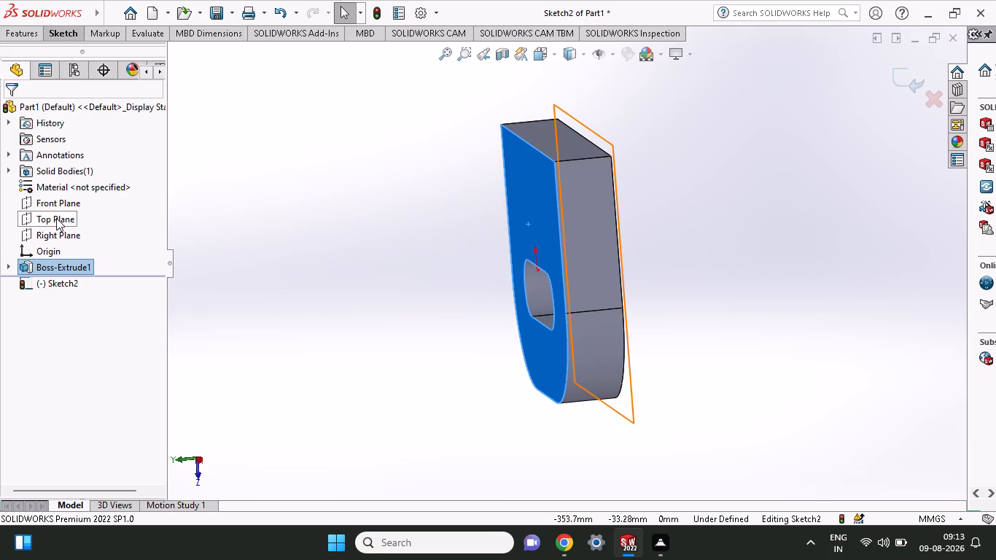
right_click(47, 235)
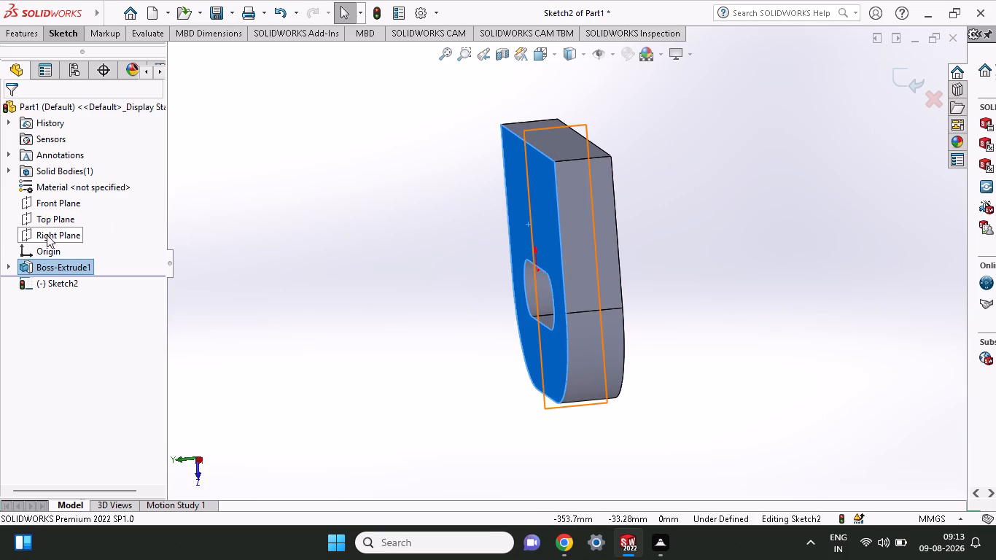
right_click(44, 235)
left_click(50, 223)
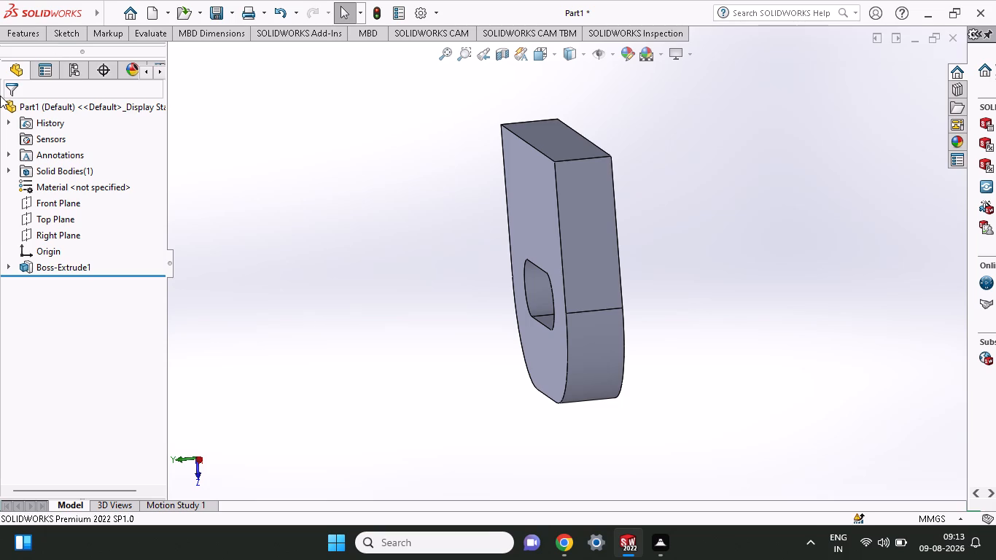
Start a new sketch on the plate's flat rectangular end face opposite the rounded corners.
left_click(61, 32)
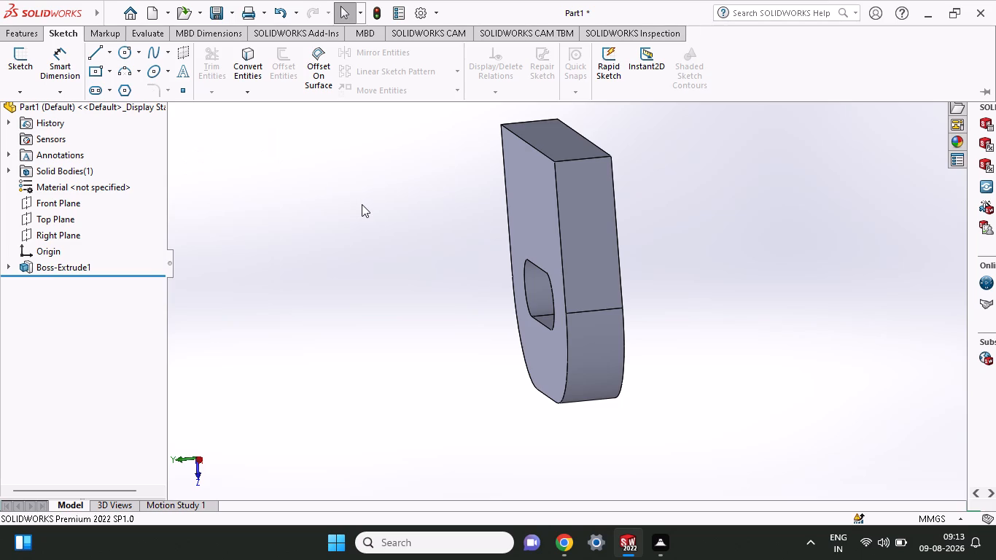
middle_click_drag(367, 195, 367, 295)
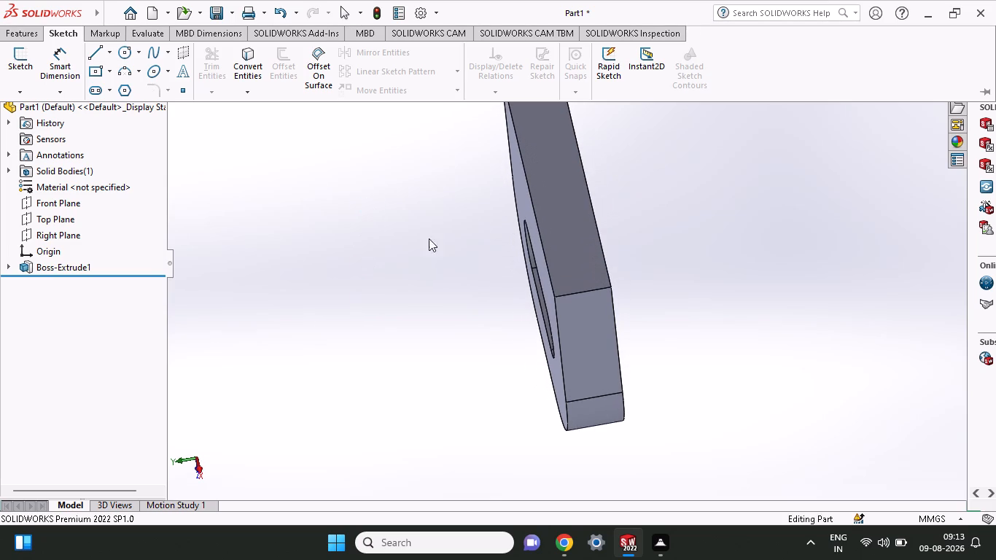
left_click(564, 180)
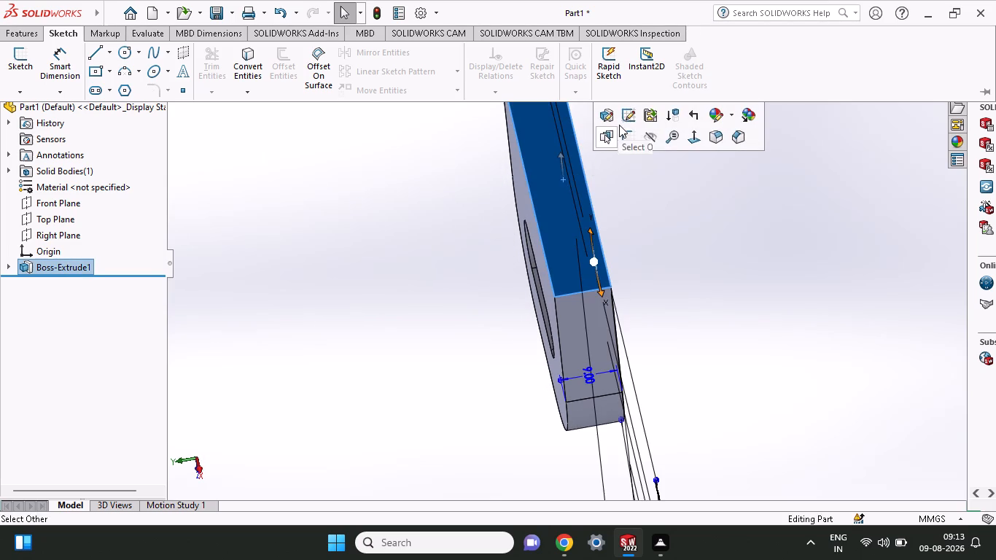
left_click(621, 131)
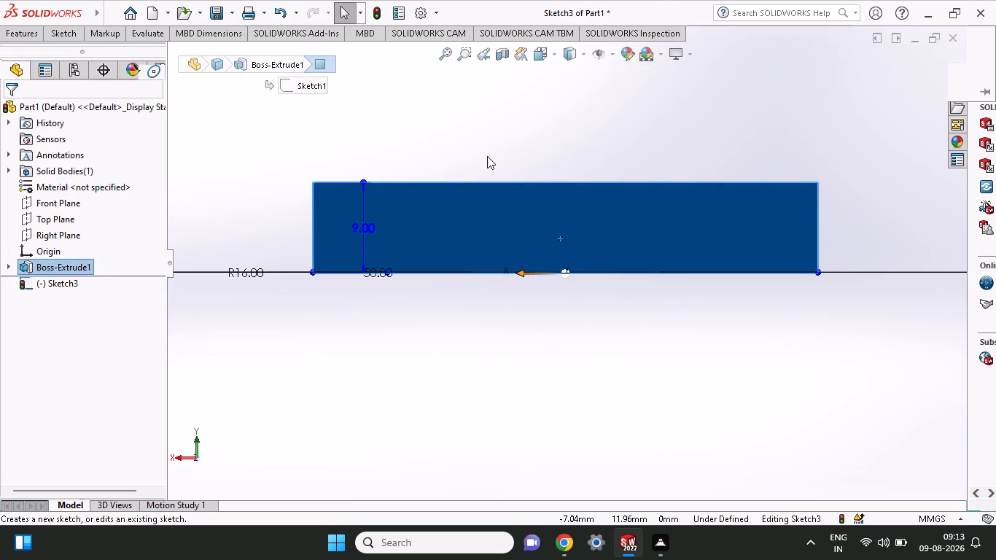
scroll(487, 157, "up", 4)
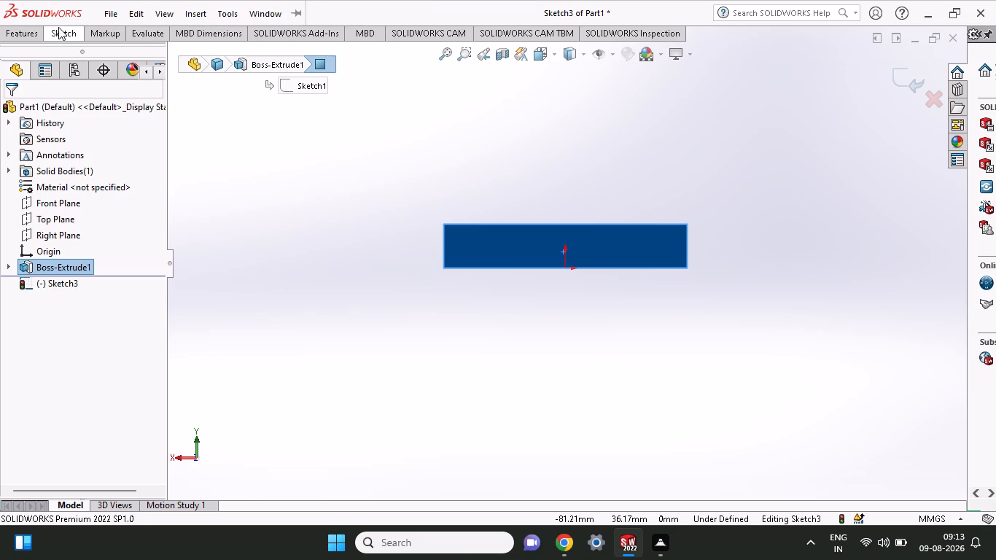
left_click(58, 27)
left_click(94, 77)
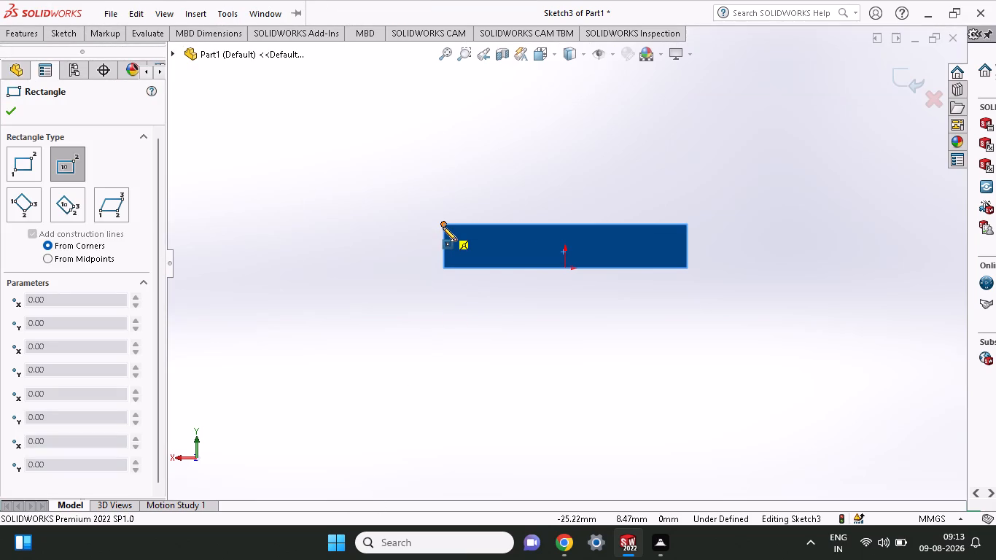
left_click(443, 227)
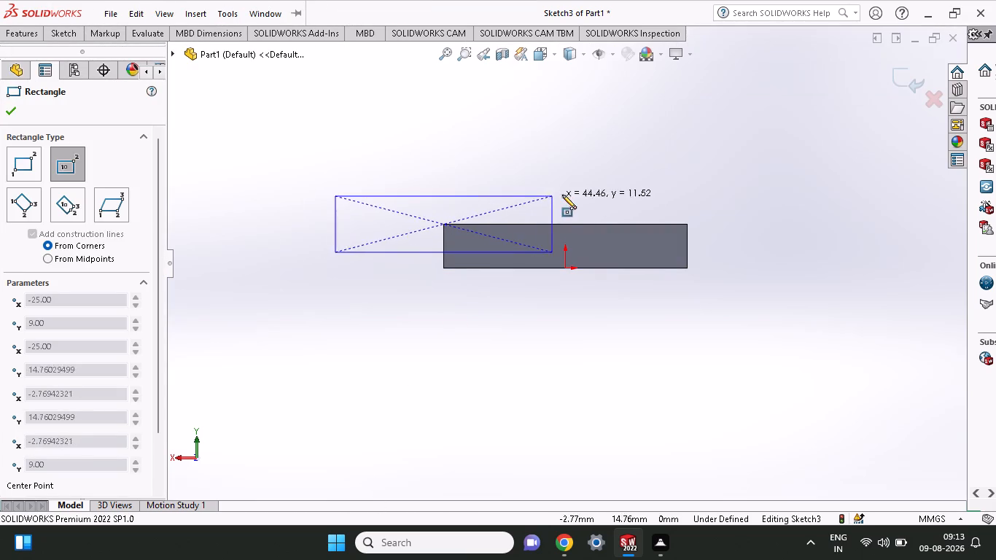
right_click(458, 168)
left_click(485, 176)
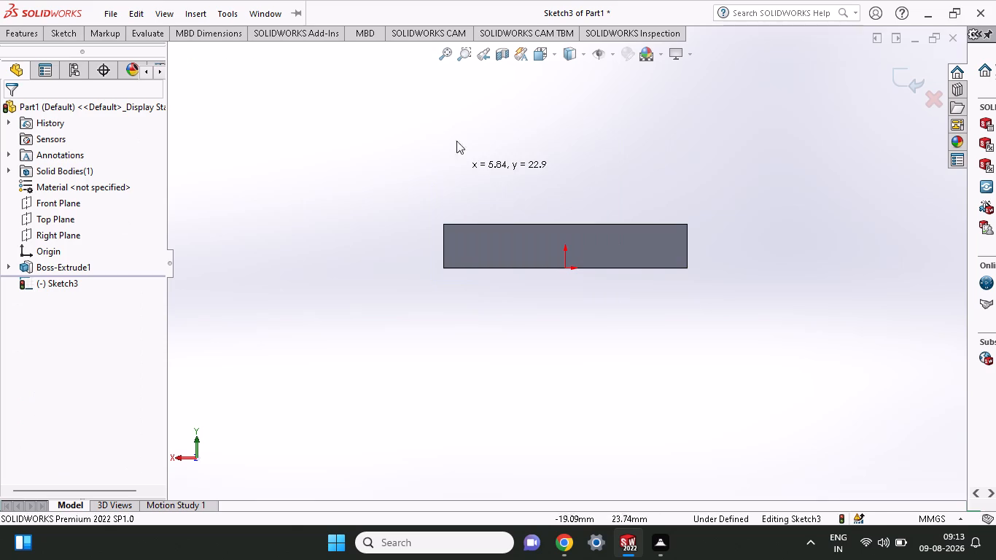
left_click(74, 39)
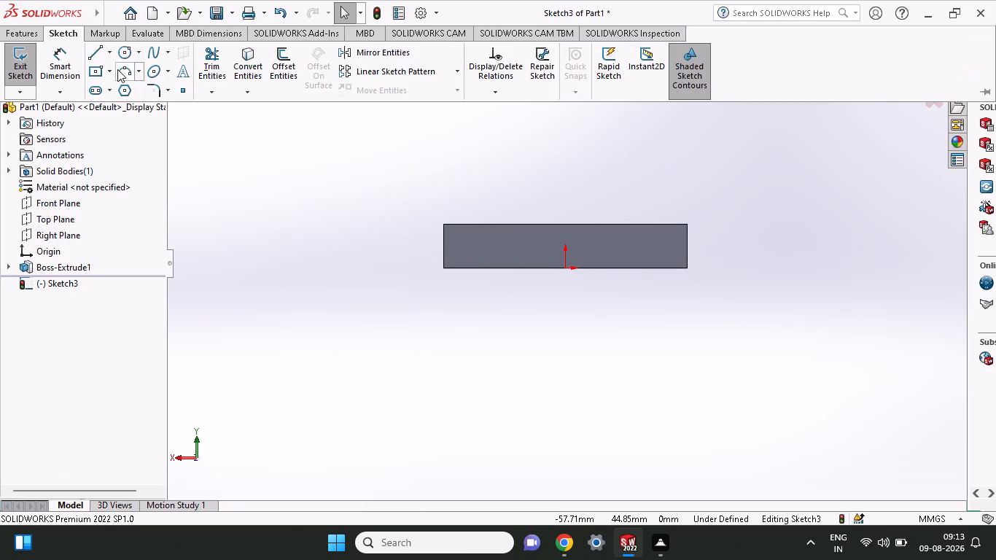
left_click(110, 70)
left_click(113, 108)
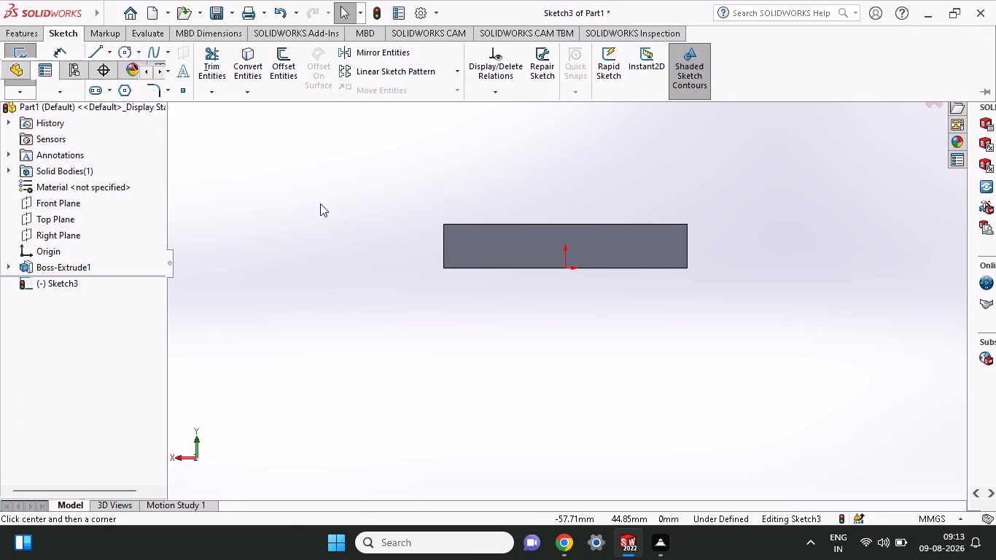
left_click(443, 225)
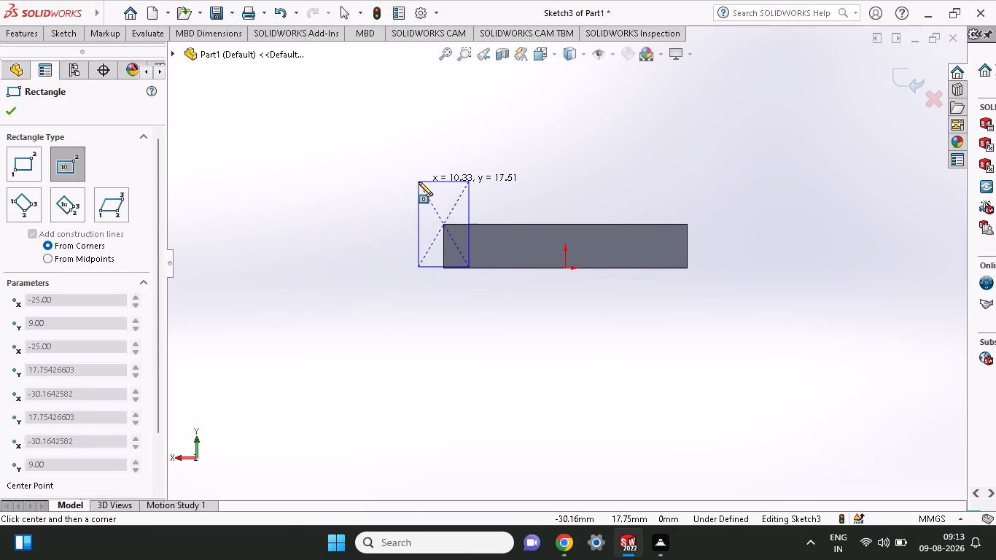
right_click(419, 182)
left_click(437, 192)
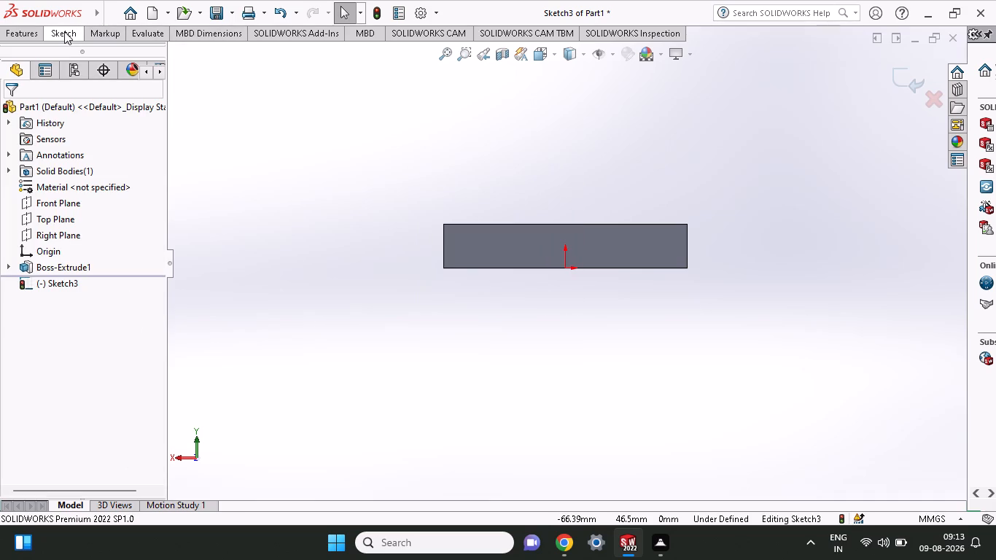
Draw a corner rectangle across the full 50 mm upper edge of the end face, extending about 35 mm above the plate.
left_click(64, 31)
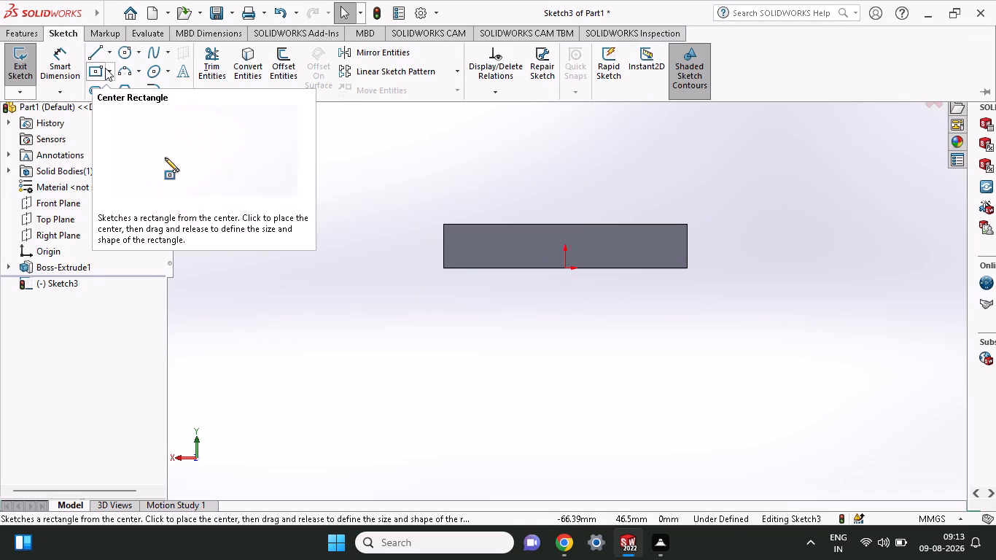
left_click(105, 68)
double_click(106, 90)
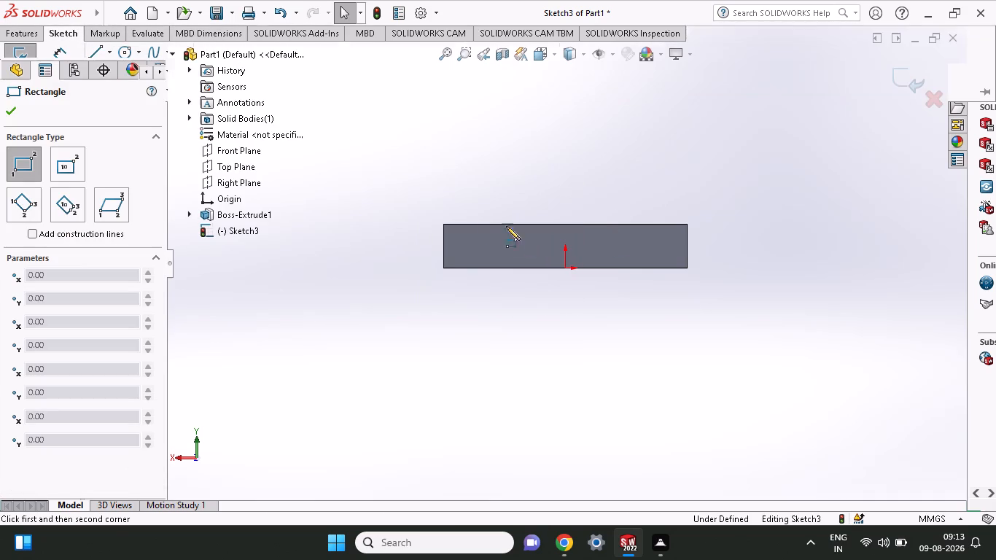
left_click(443, 225)
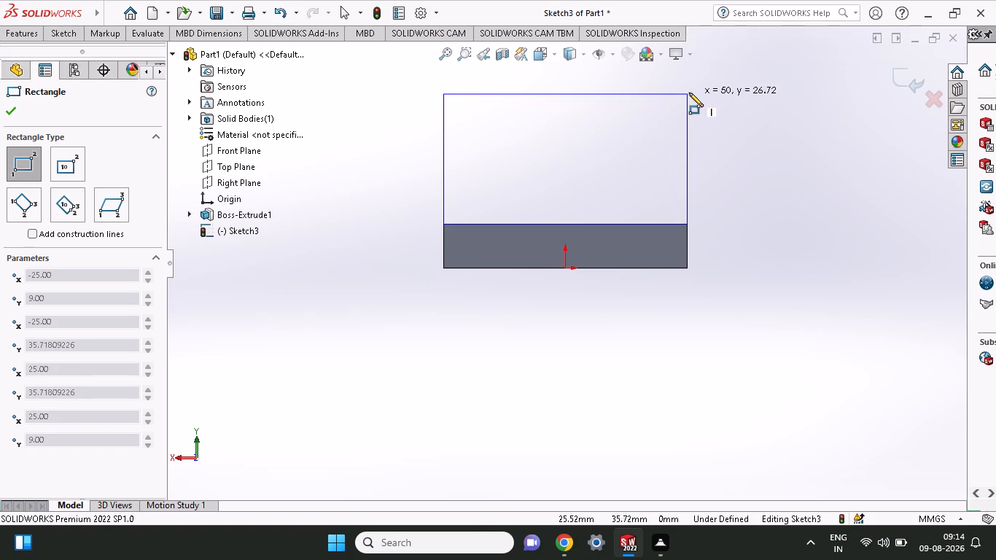
scroll(689, 82, "up", 3)
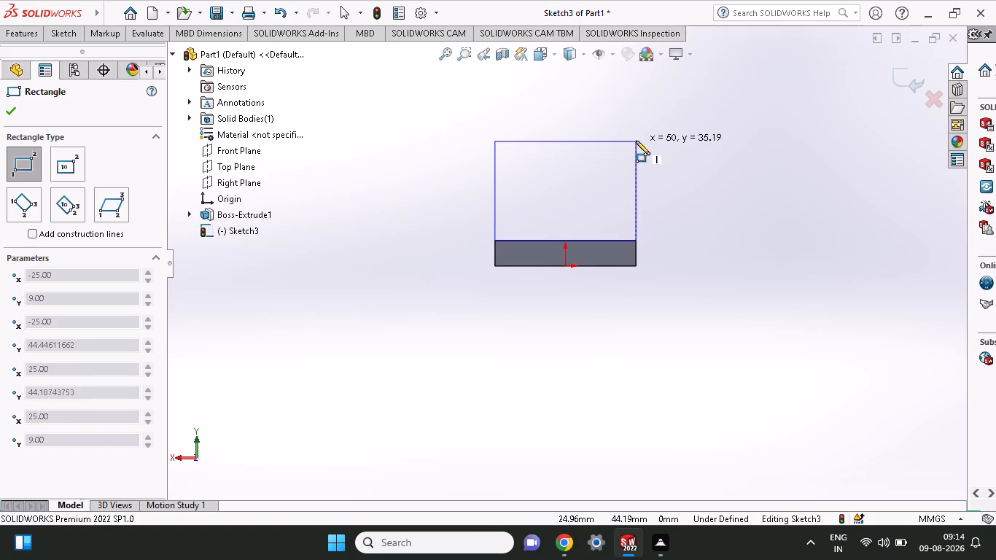
left_click(632, 143)
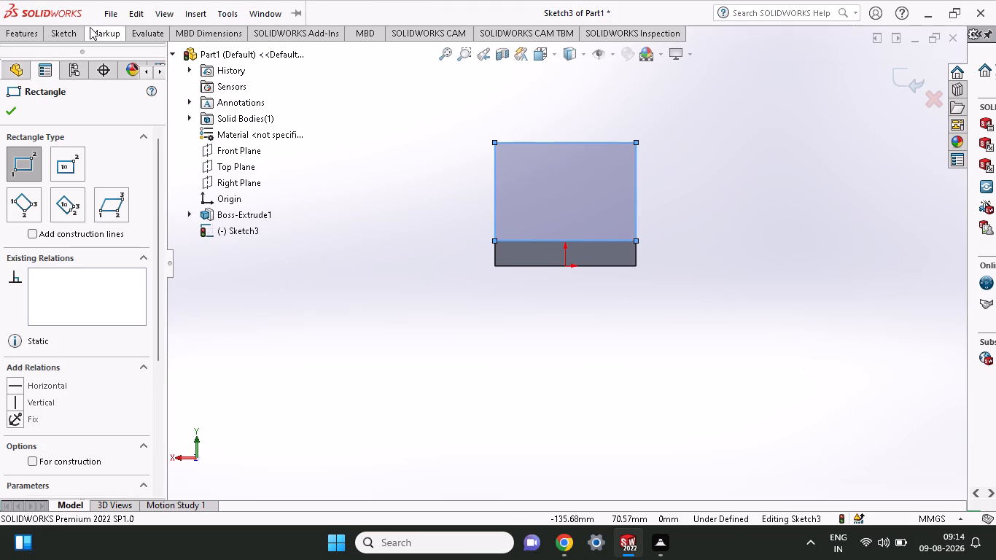
Dimension the rectangle's width between its two upper corners as 50 mm.
left_click(76, 32)
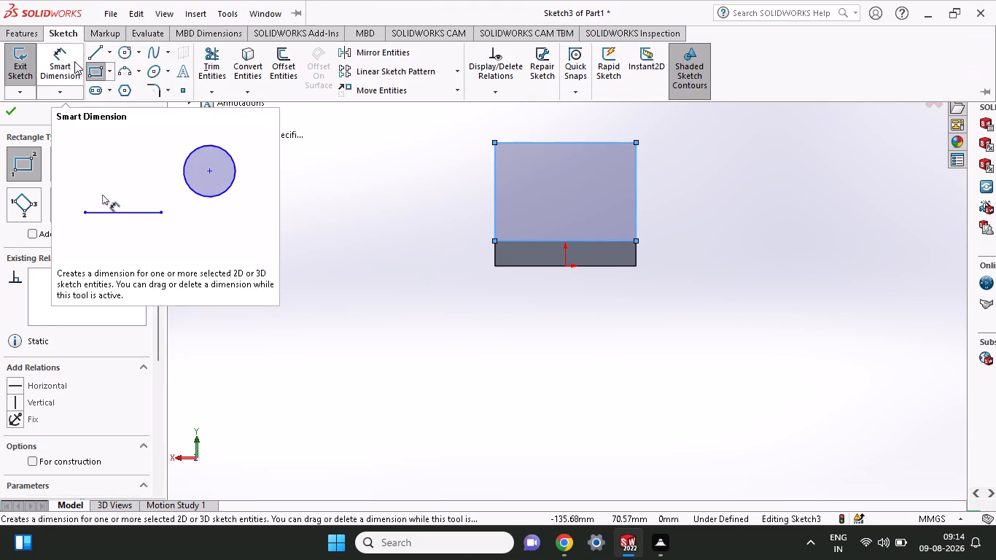
left_click(74, 62)
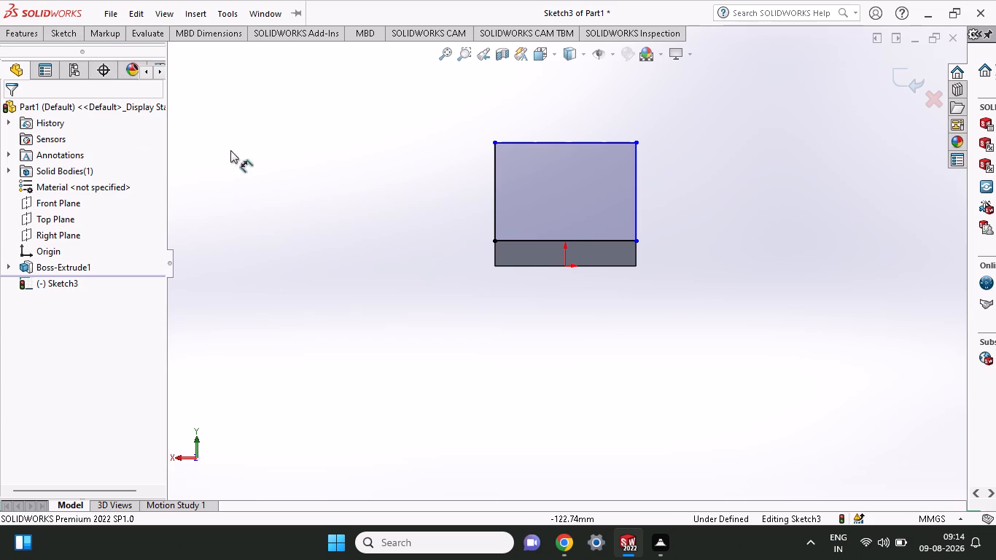
left_click(494, 143)
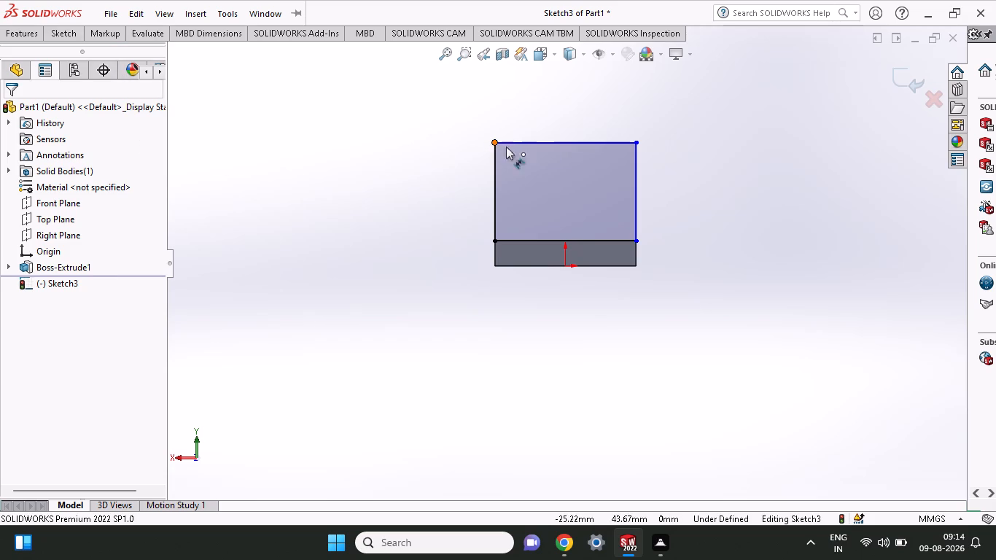
left_click(636, 143)
left_click(633, 85)
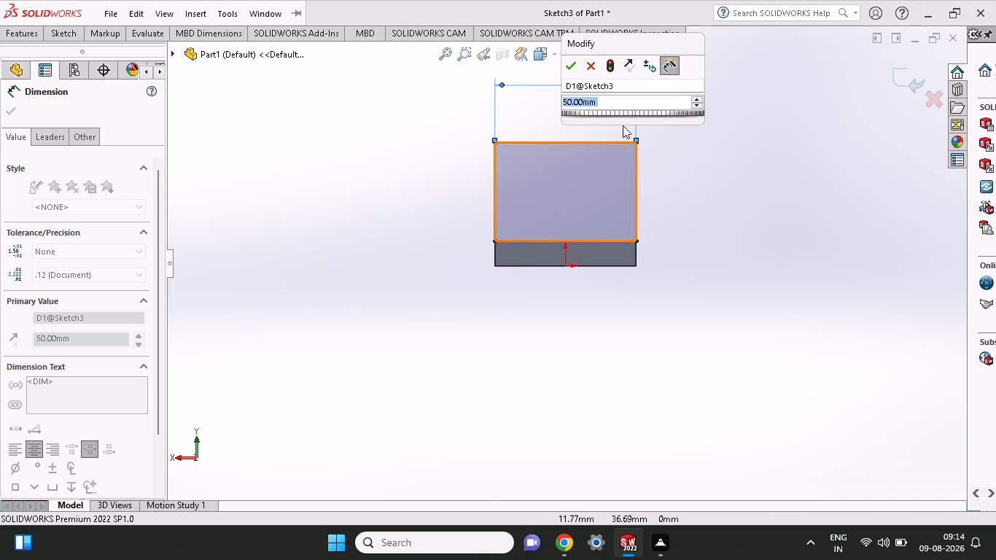
left_click(572, 69)
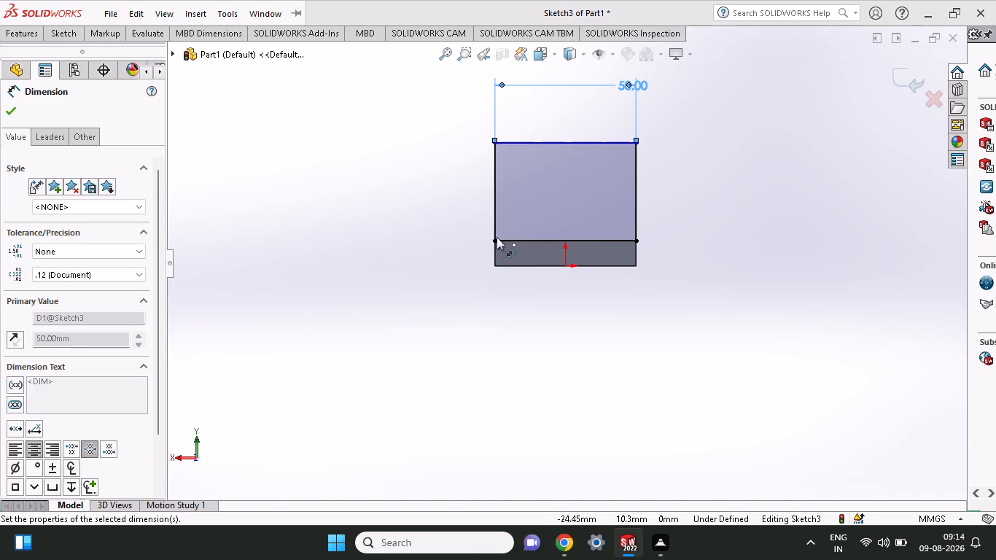
Dimension the rectangle's height between its corners on one side and set it to 69 mm.
left_click(495, 241)
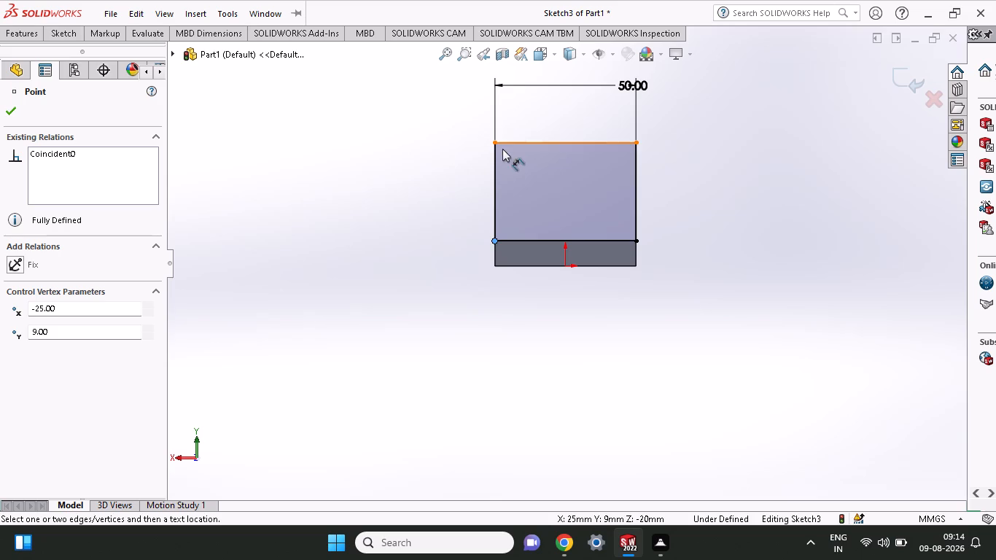
left_click(496, 145)
left_click(356, 155)
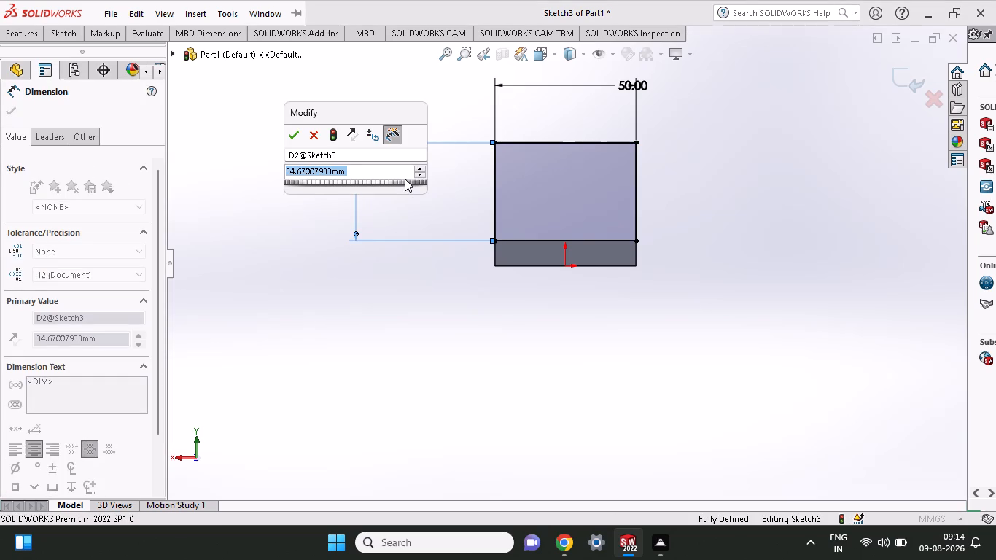
type("60")
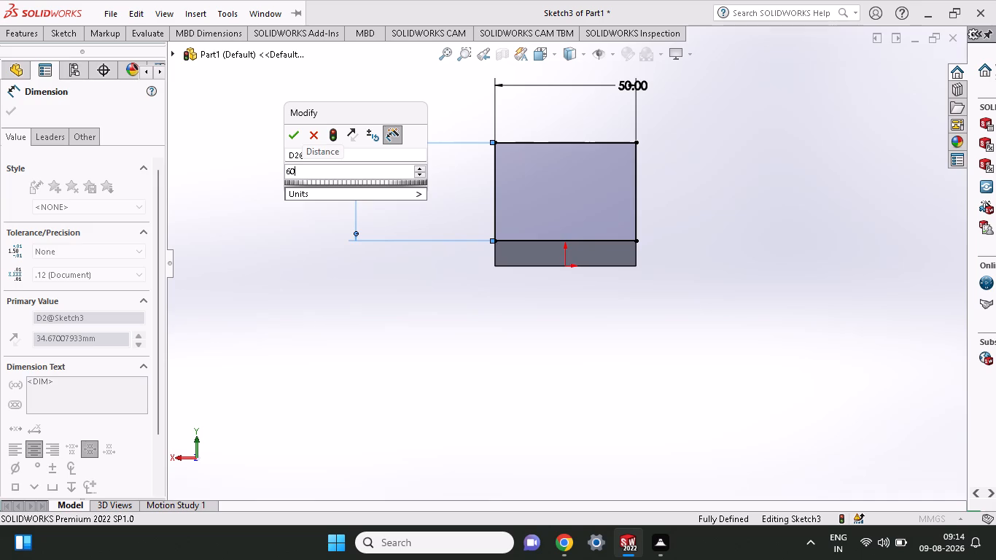
key("BackSpace")
key("9")
key("Return")
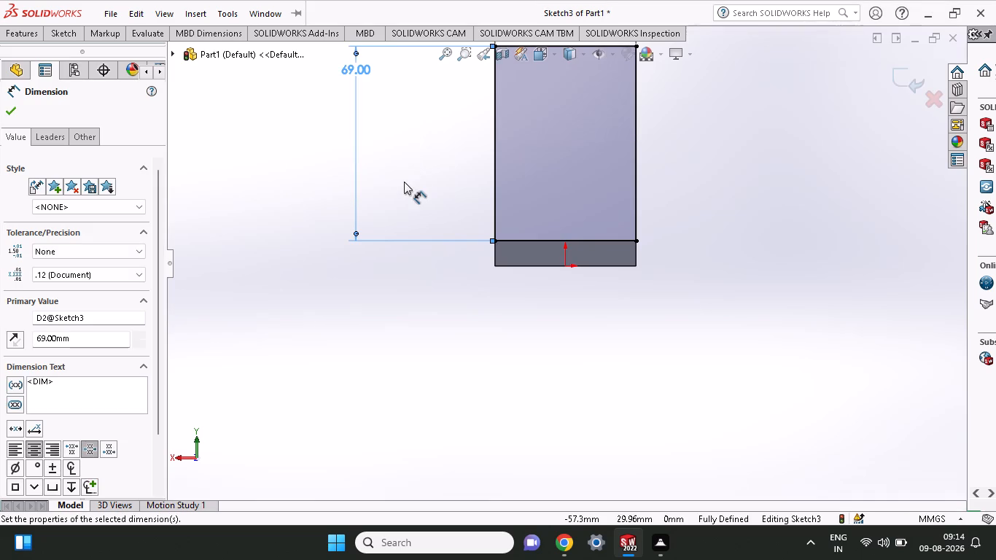
Extrude the rectangle as a 12 mm blind boss, reversed to run towards the plate's rounded end and merged with the plate.
scroll(441, 189, "up", 4)
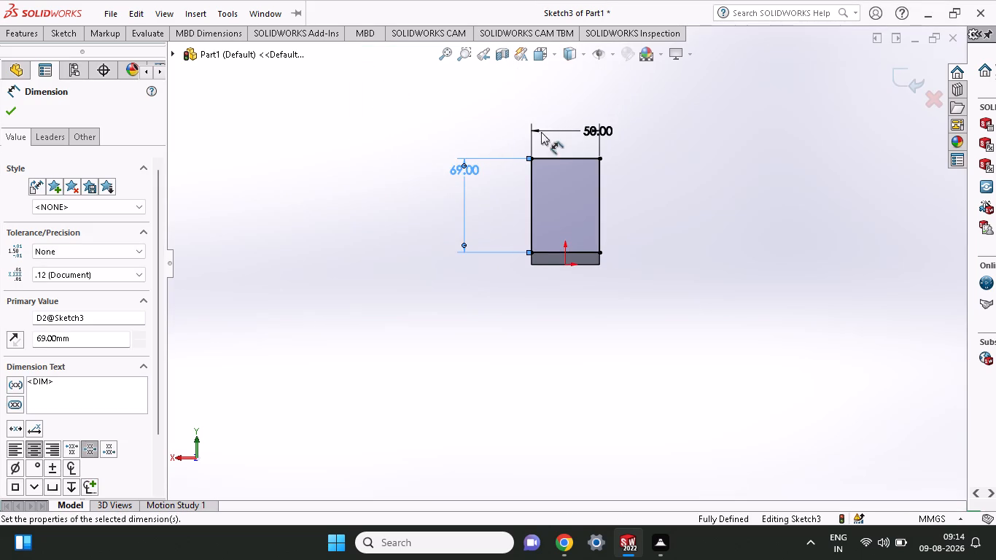
scroll(552, 135, "down", 1)
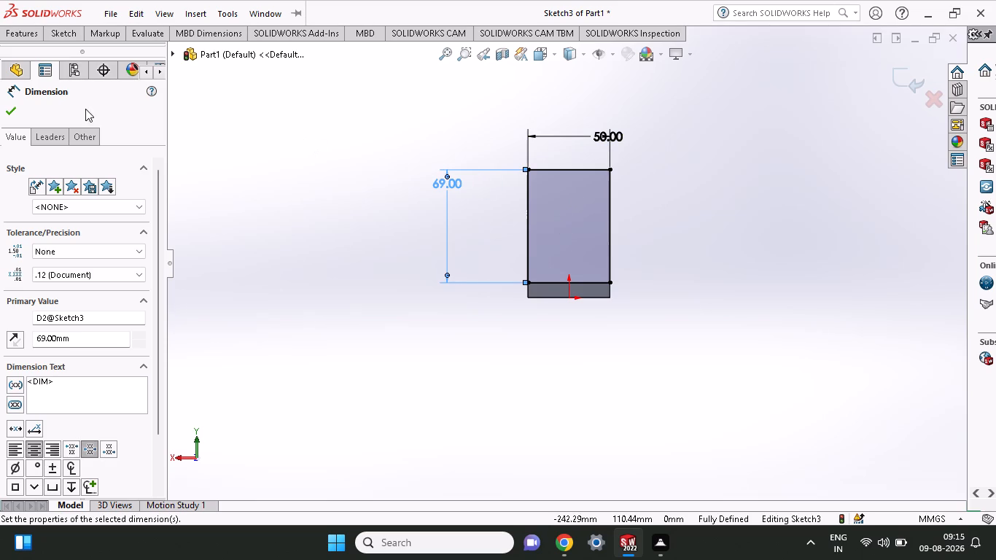
left_click(31, 37)
left_click(25, 58)
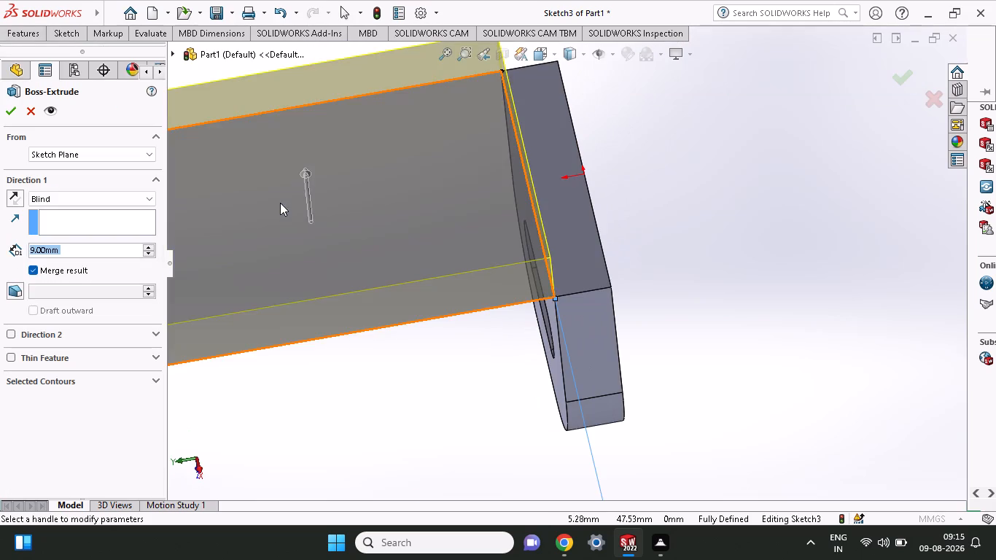
scroll(280, 203, "up", 3)
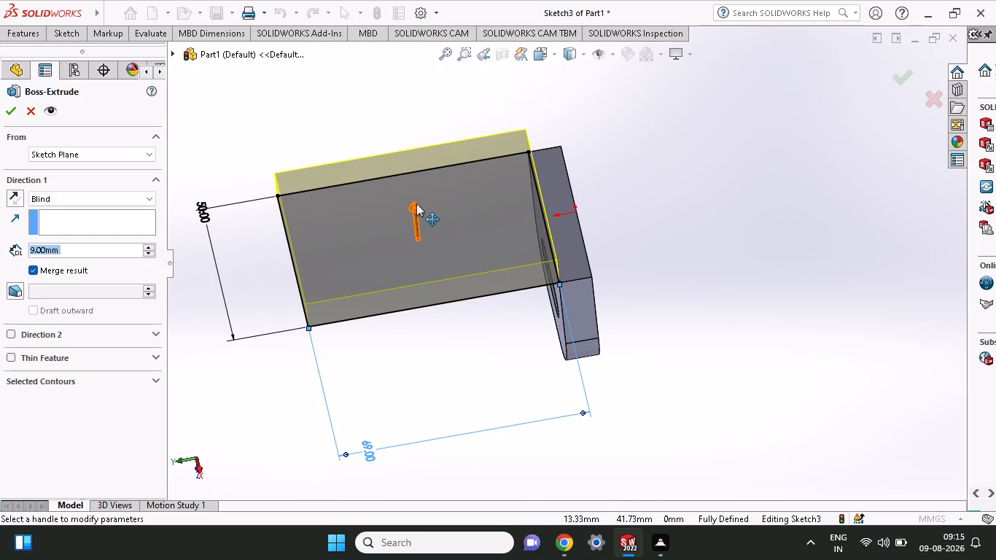
left_click_drag(416, 203, 429, 314)
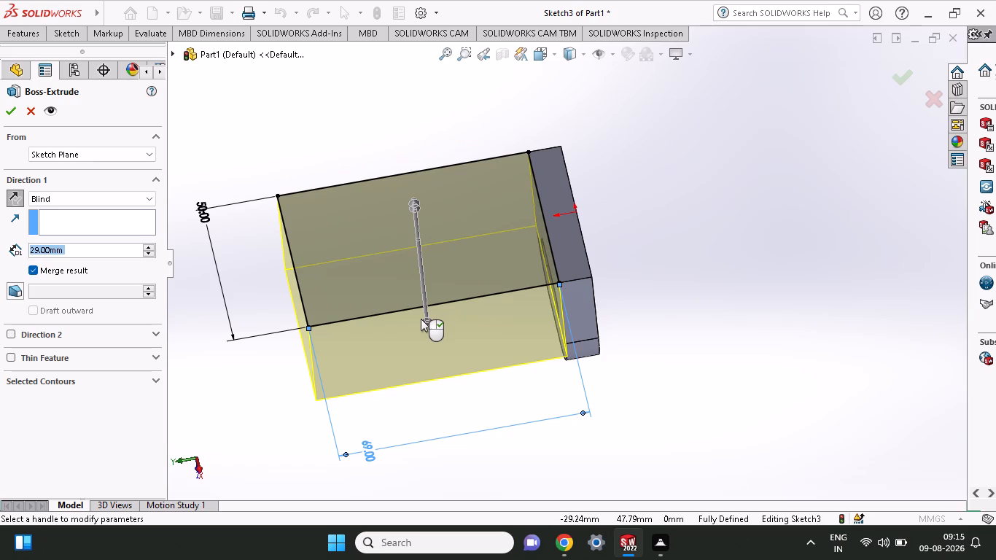
type("12")
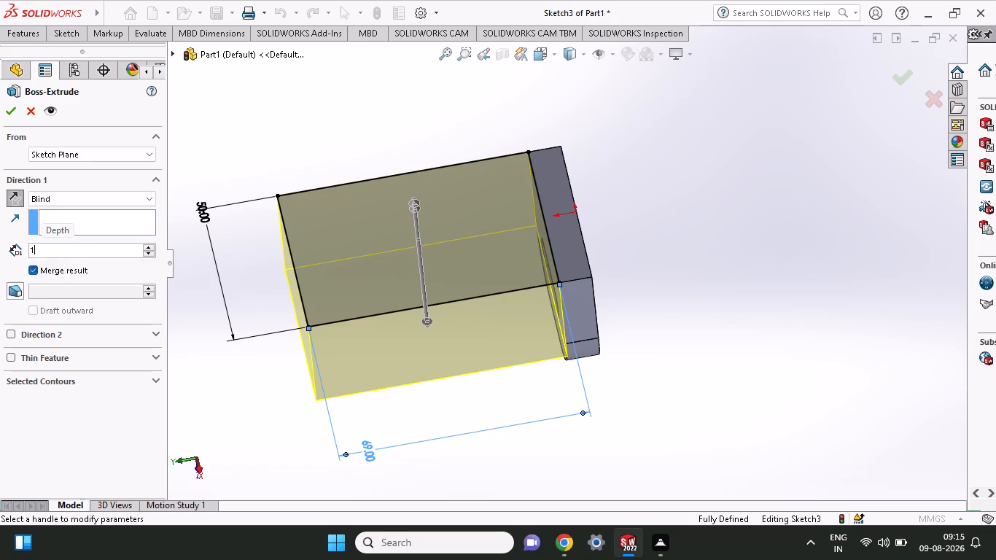
left_click(14, 108)
left_click(14, 108)
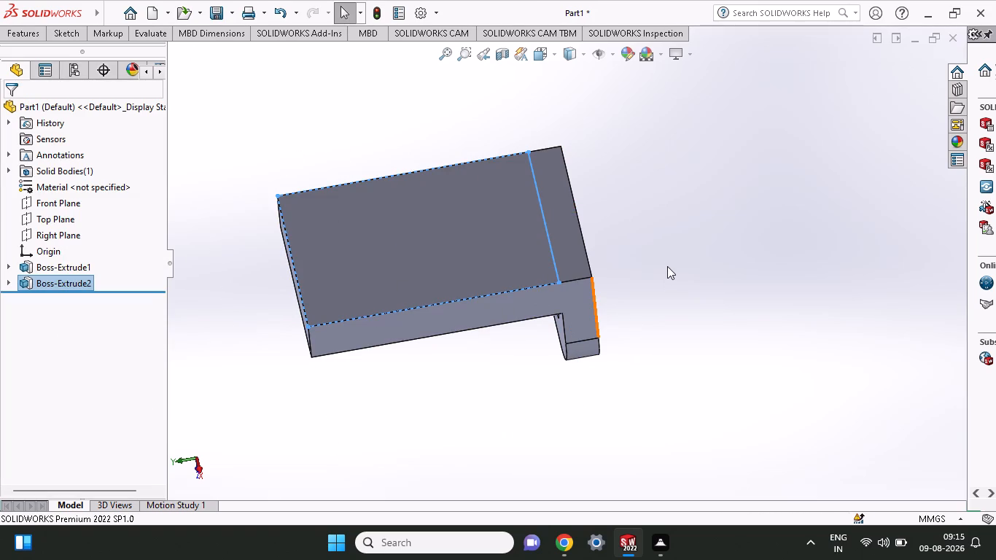
middle_click_drag(666, 270, 752, 257)
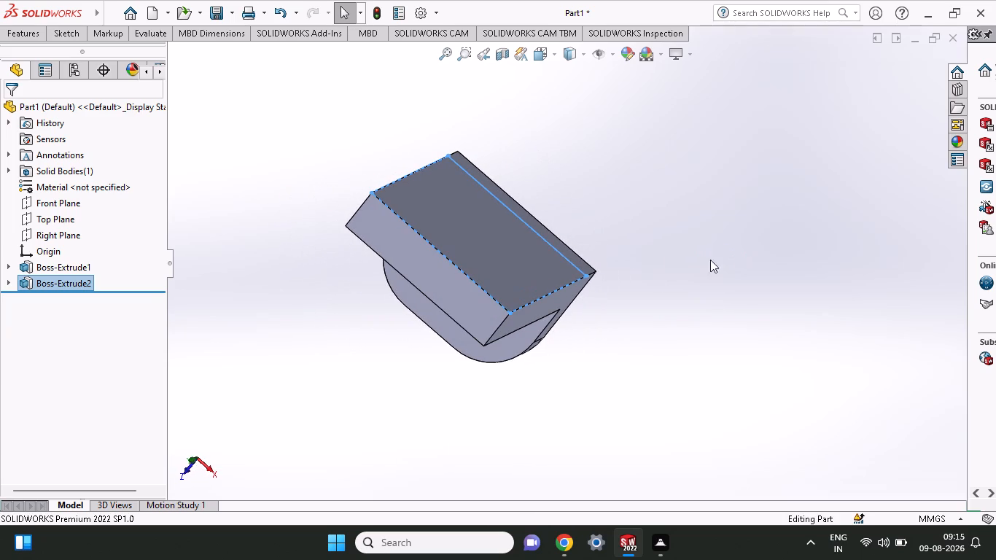
Sketch on the wall's 12 mm thick end face and begin a line at its outer corner, heading straight away from the slotted plate.
left_click(437, 273)
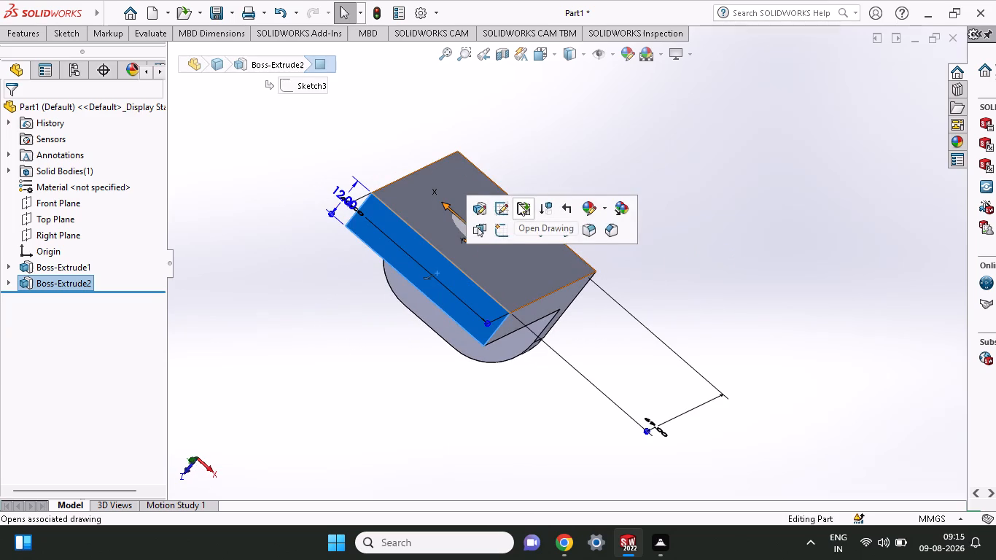
left_click(504, 236)
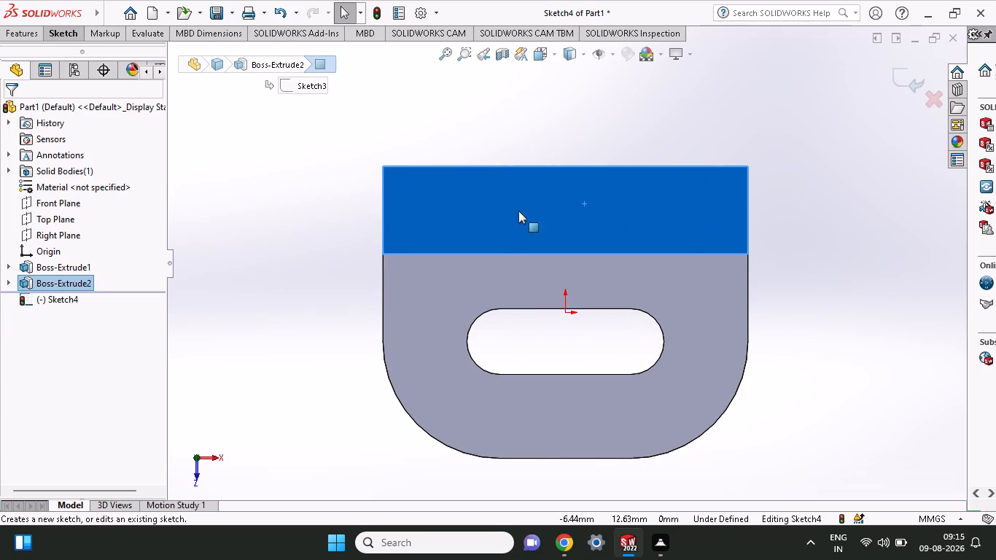
scroll(483, 190, "up", 5)
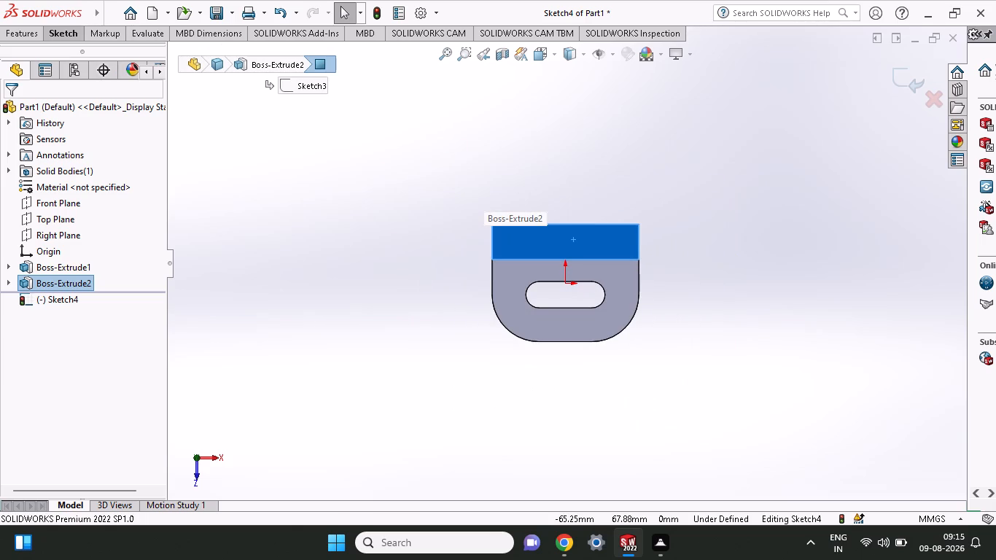
left_click(72, 28)
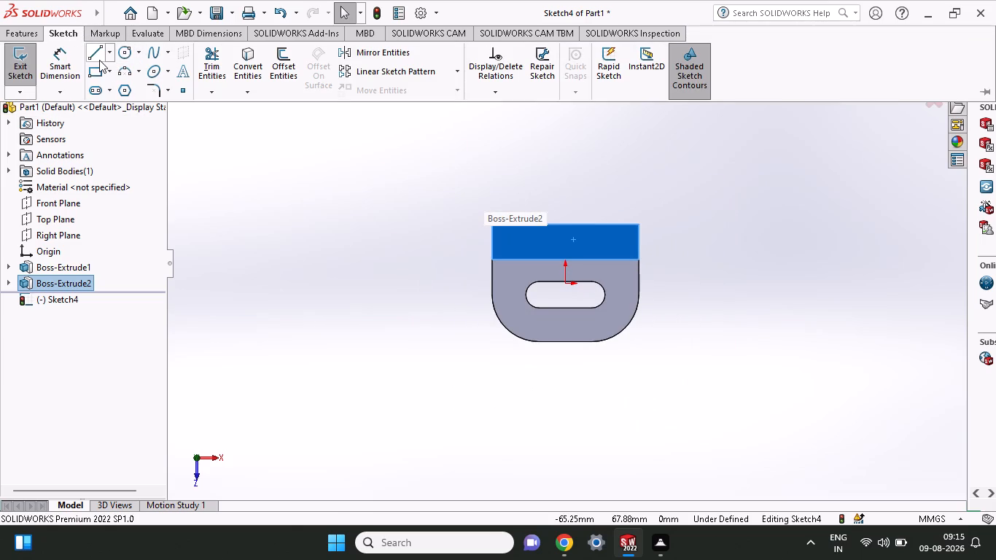
left_click(99, 60)
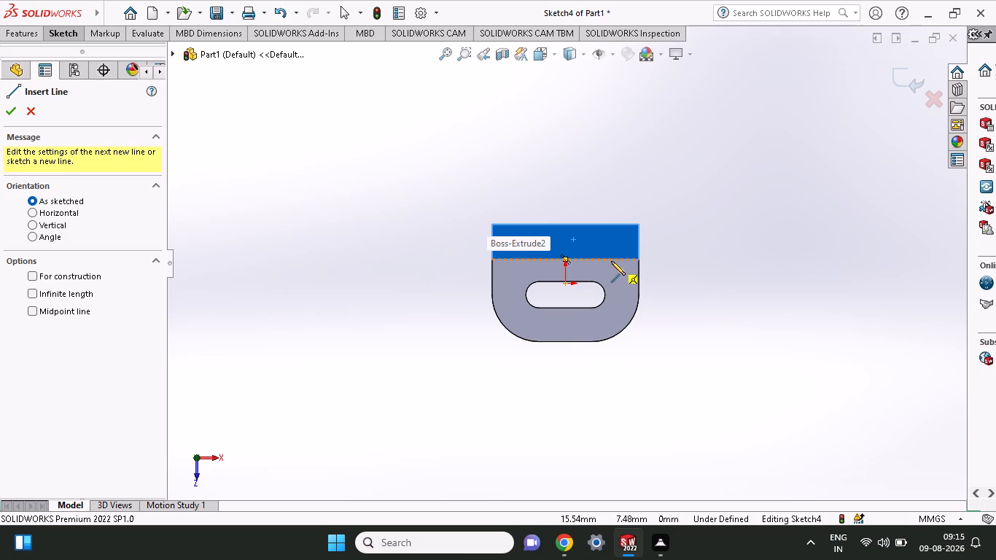
left_click(489, 226)
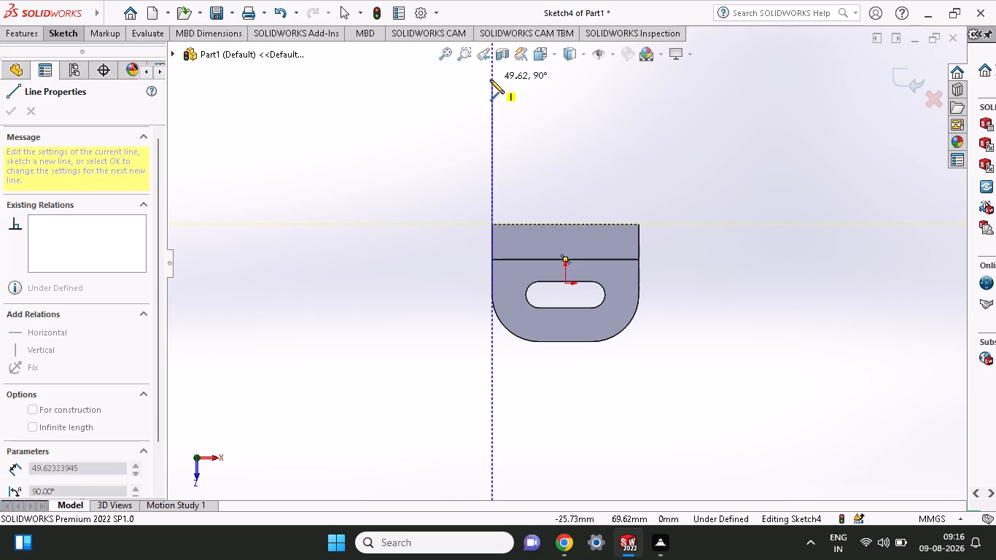
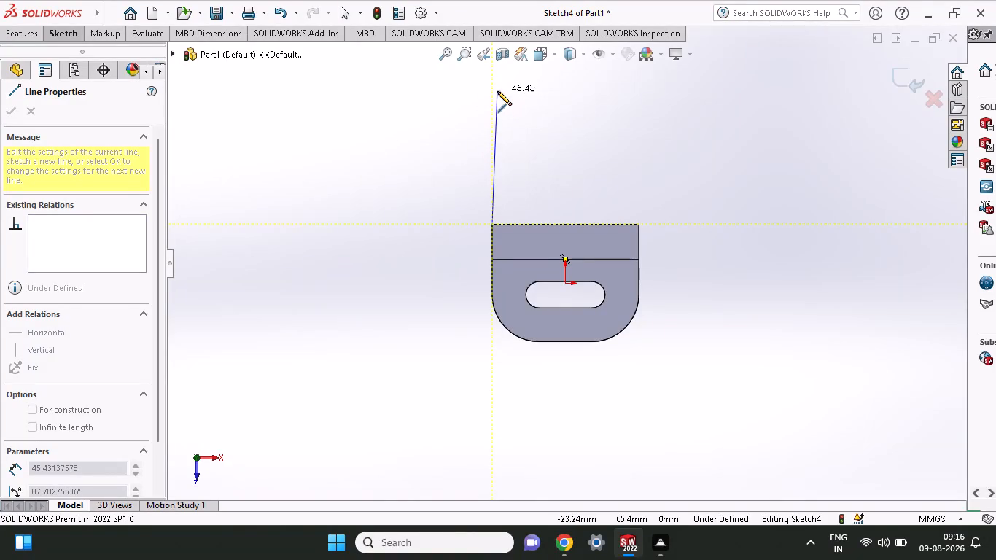
Sketch a three-line outline from the wall's outer corner, about 45 mm out, about 47 mm across, and back to the opposite corner.
left_click(494, 91)
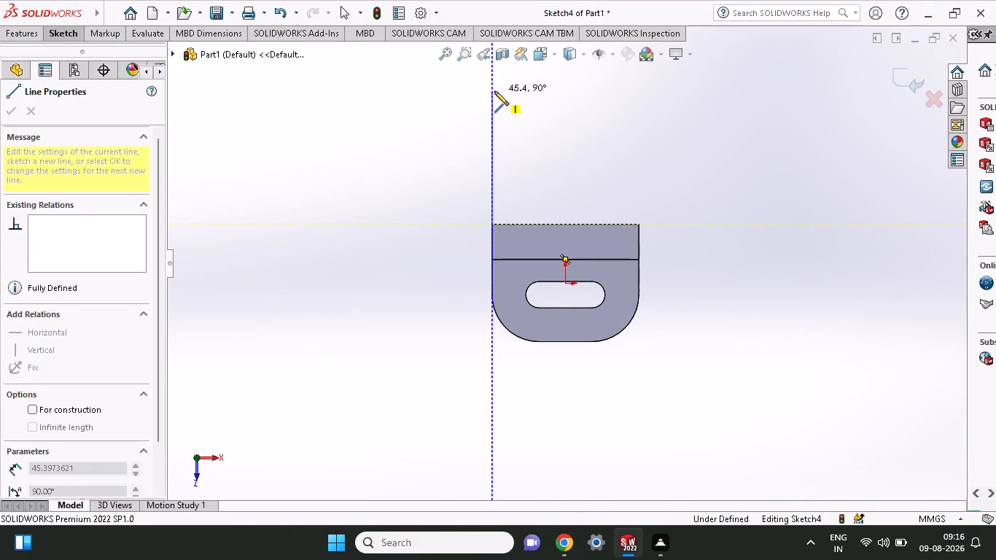
left_click(631, 90)
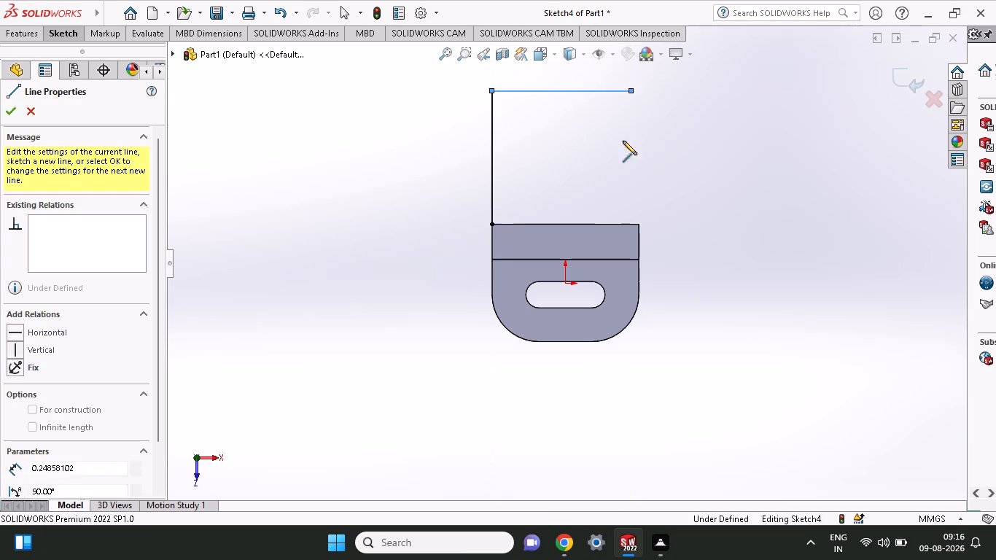
left_click(639, 222)
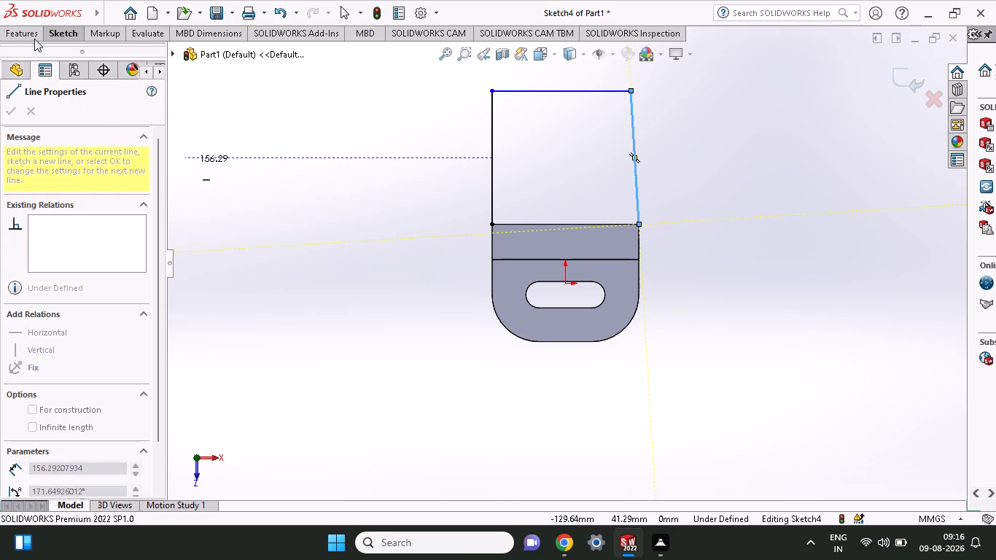
Dimension the outline's far edge between its two end points as 50 mm.
left_click(66, 36)
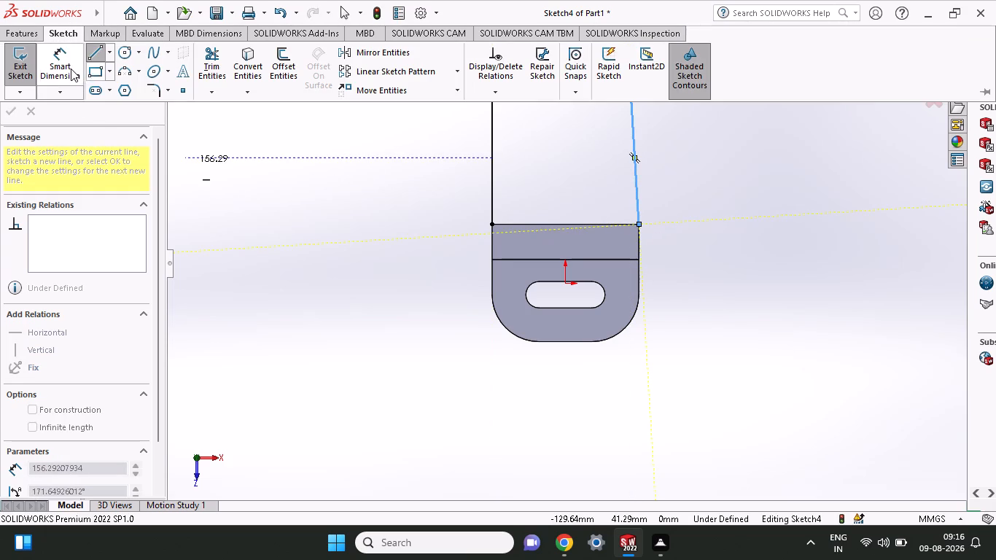
left_click(71, 69)
left_click(489, 92)
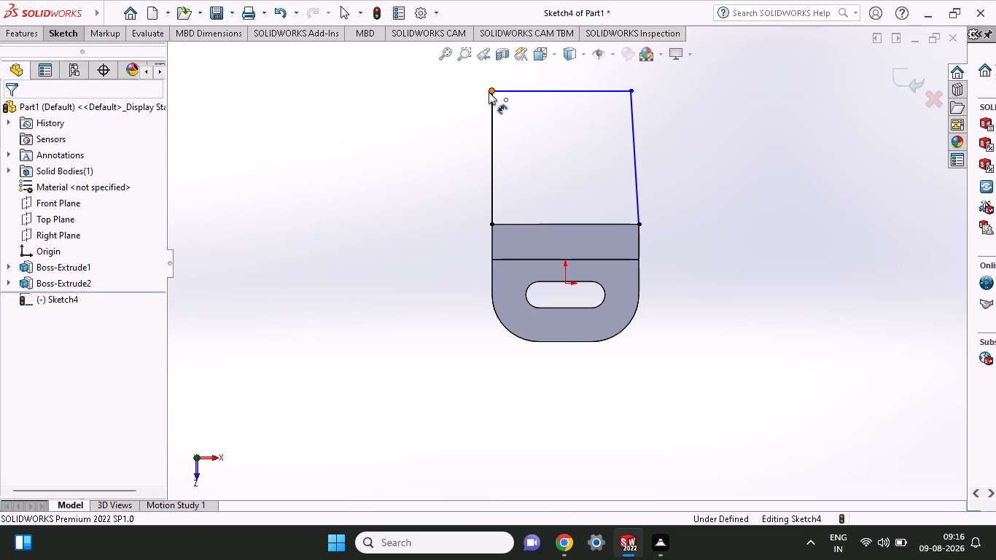
left_click(629, 90)
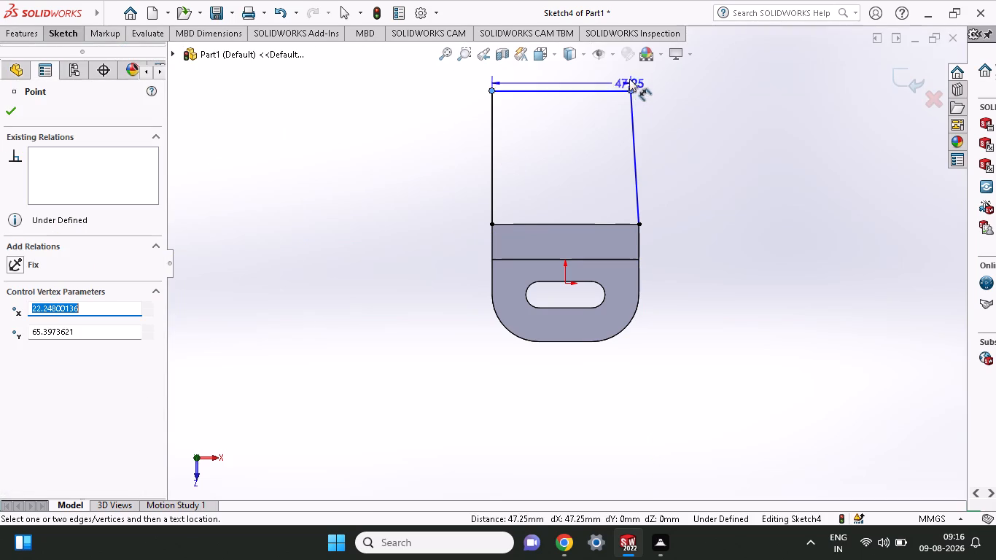
scroll(629, 76, "up", 2)
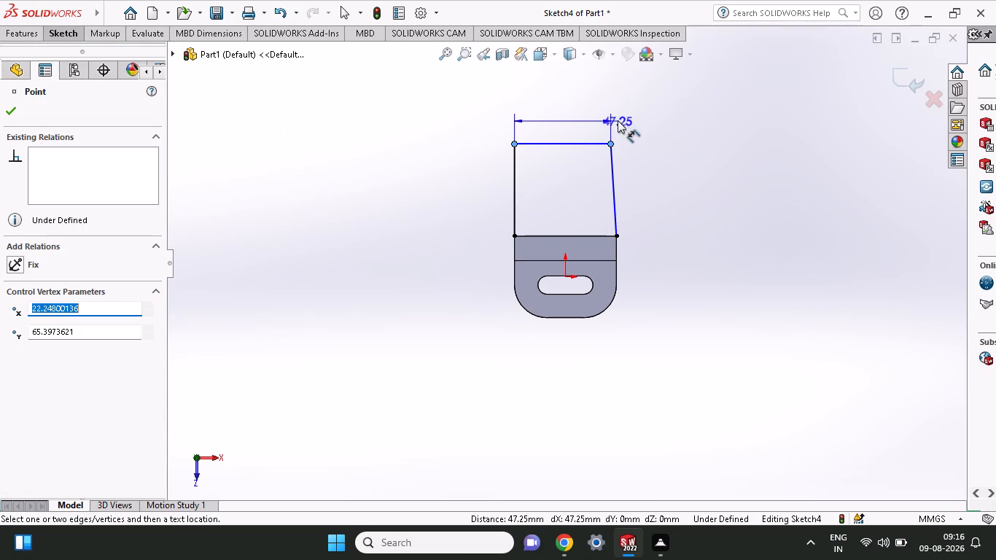
left_click(618, 114)
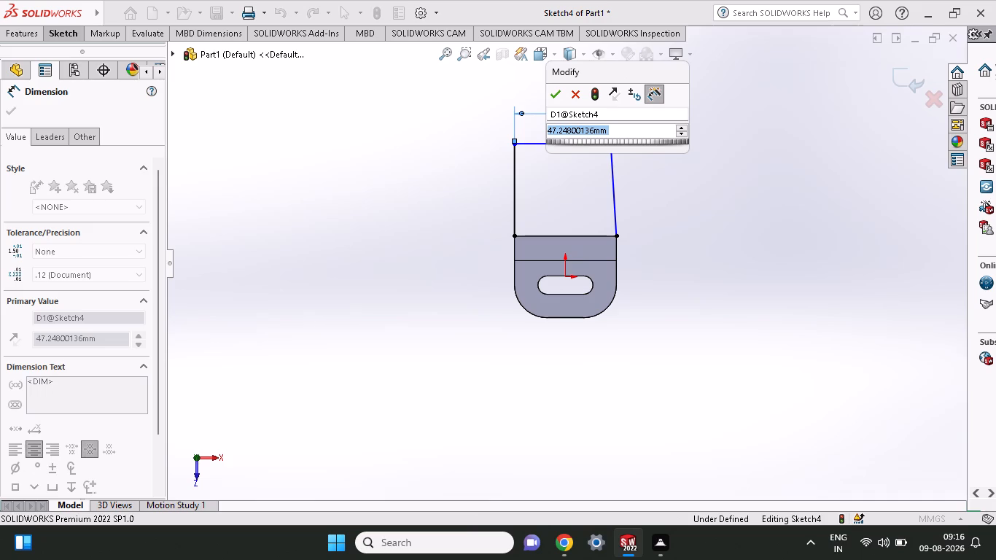
type("50")
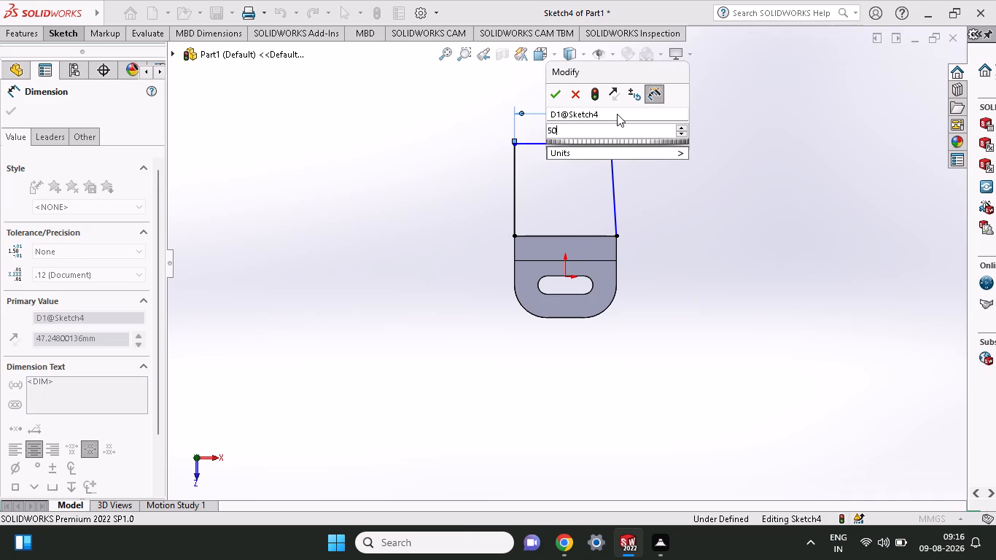
left_click(559, 92)
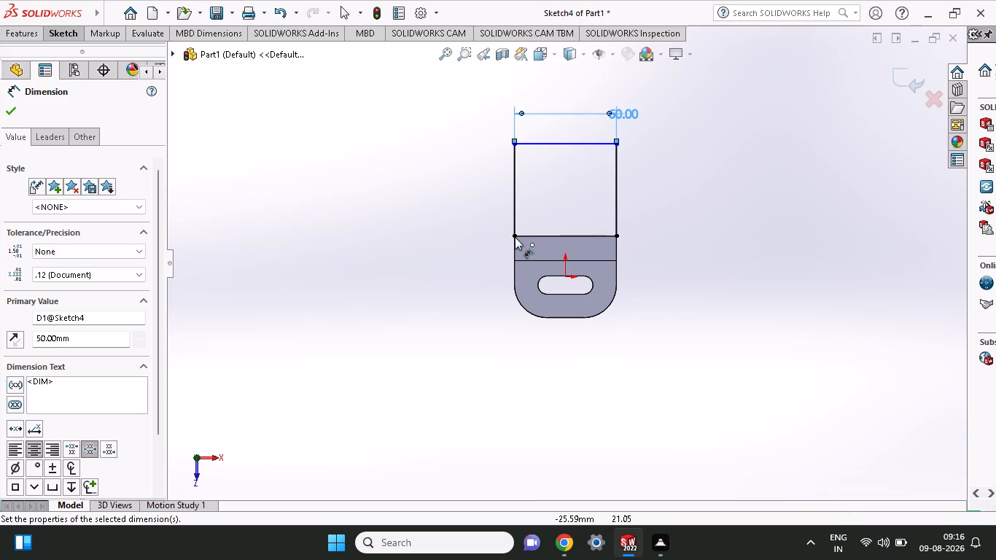
Dimension the outline's side line between its end points and set its length to 38 mm.
left_click(511, 232)
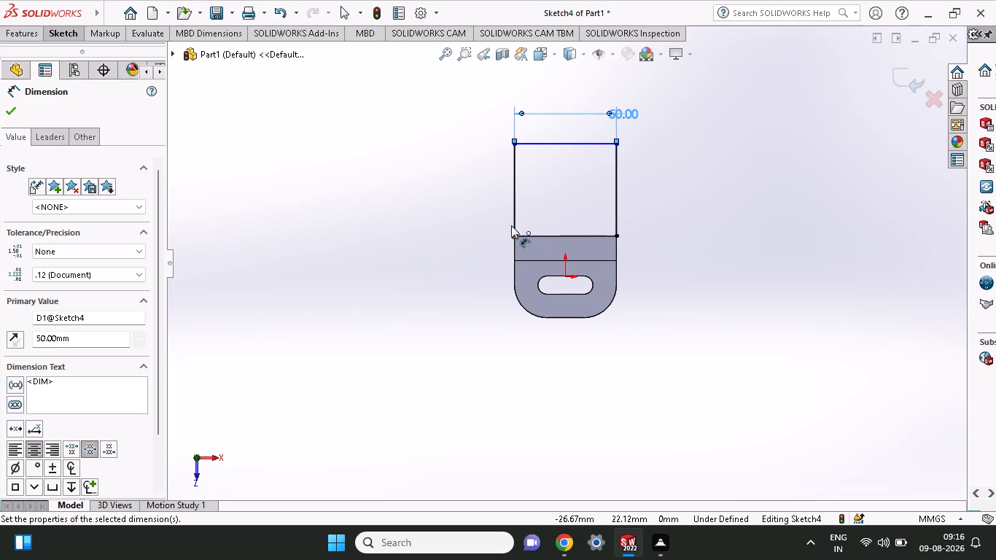
left_click(514, 141)
left_click(390, 140)
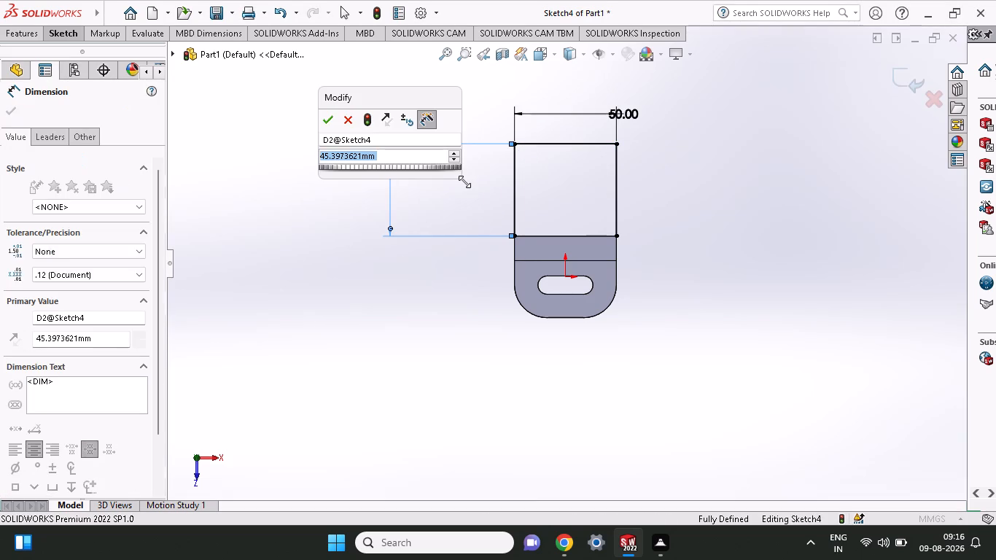
type("50")
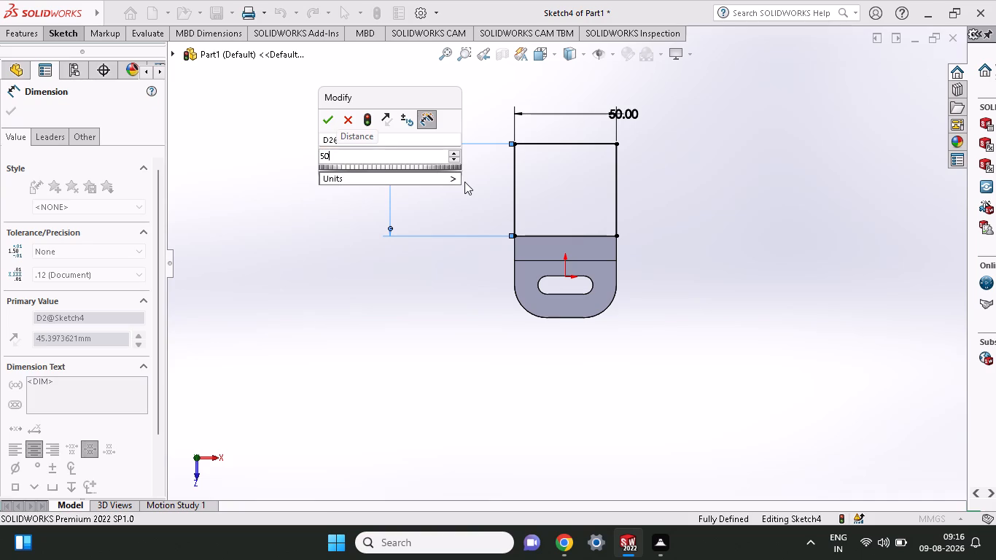
type("-12")
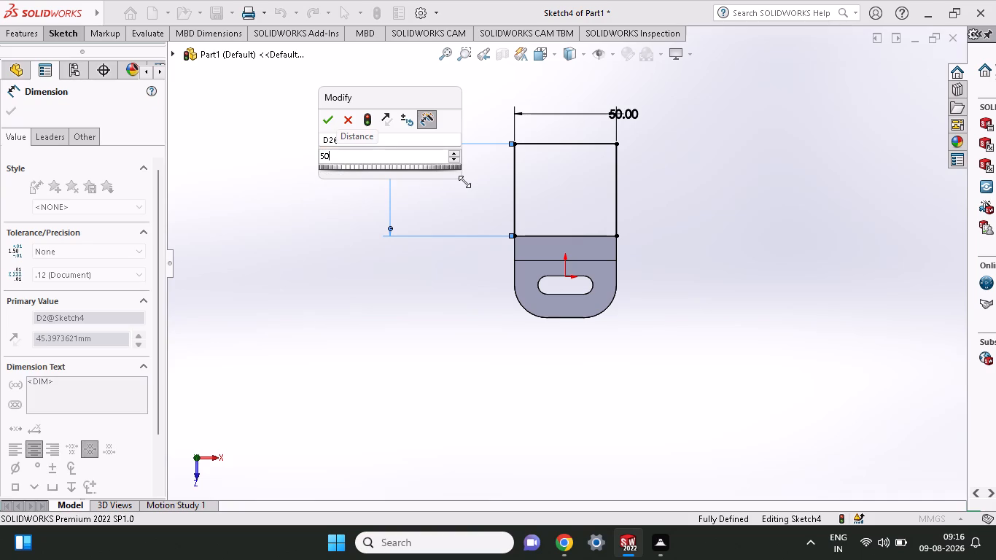
left_click(330, 114)
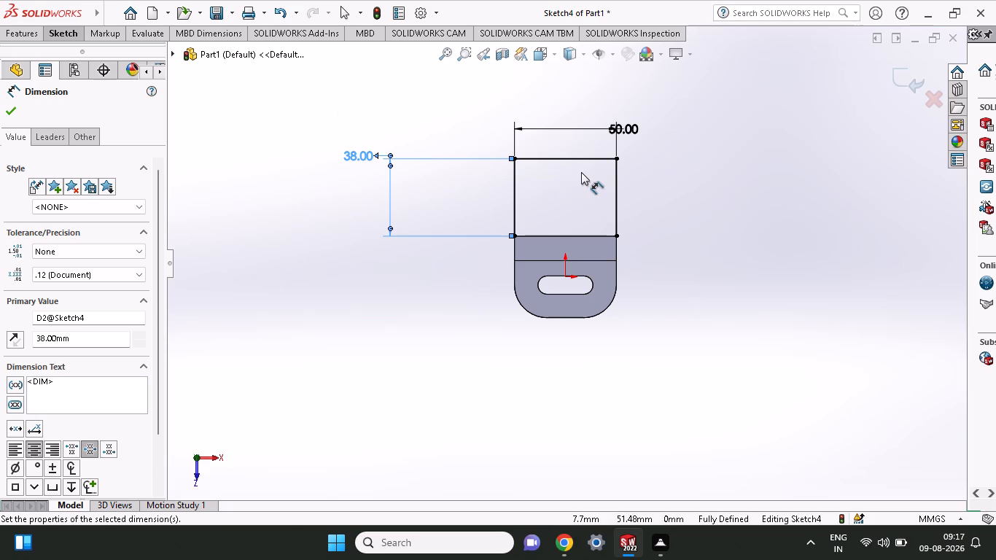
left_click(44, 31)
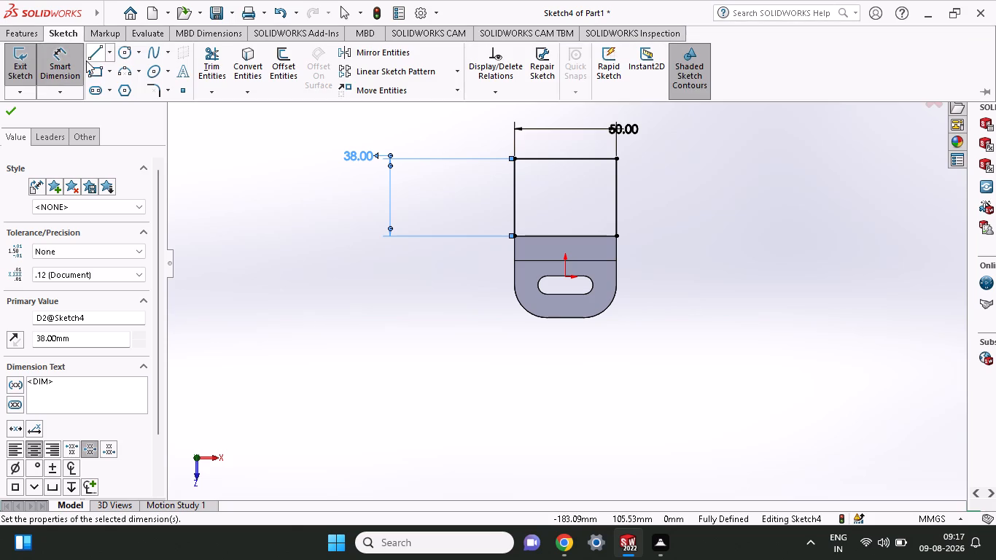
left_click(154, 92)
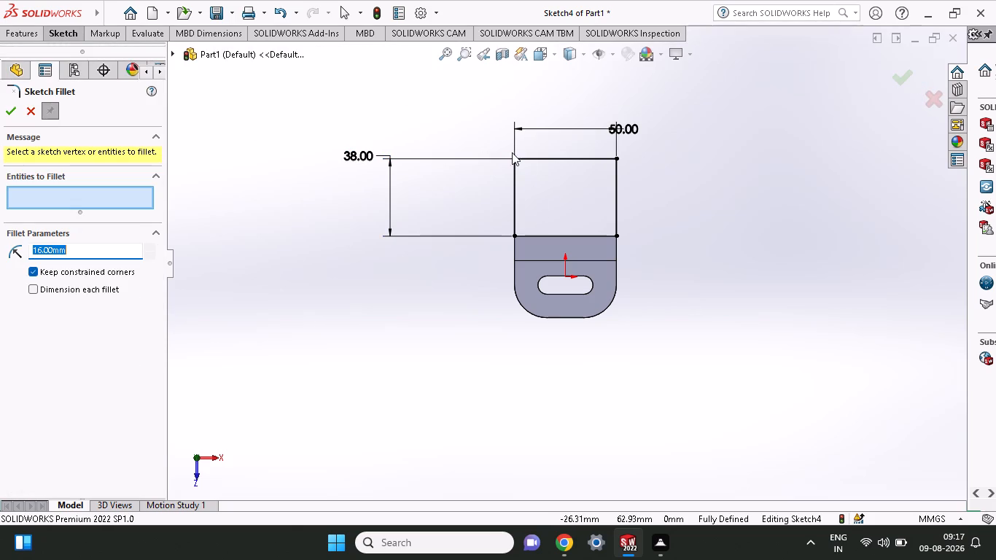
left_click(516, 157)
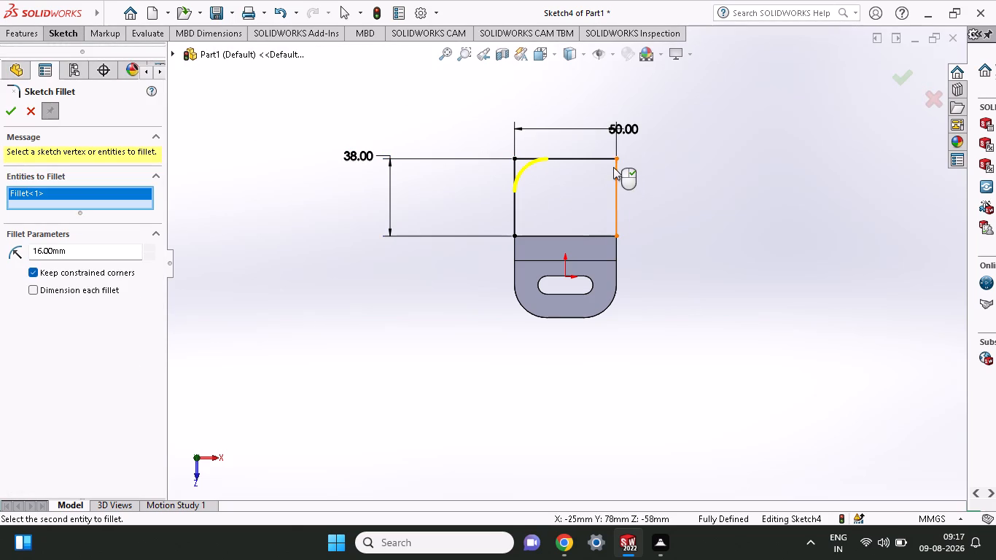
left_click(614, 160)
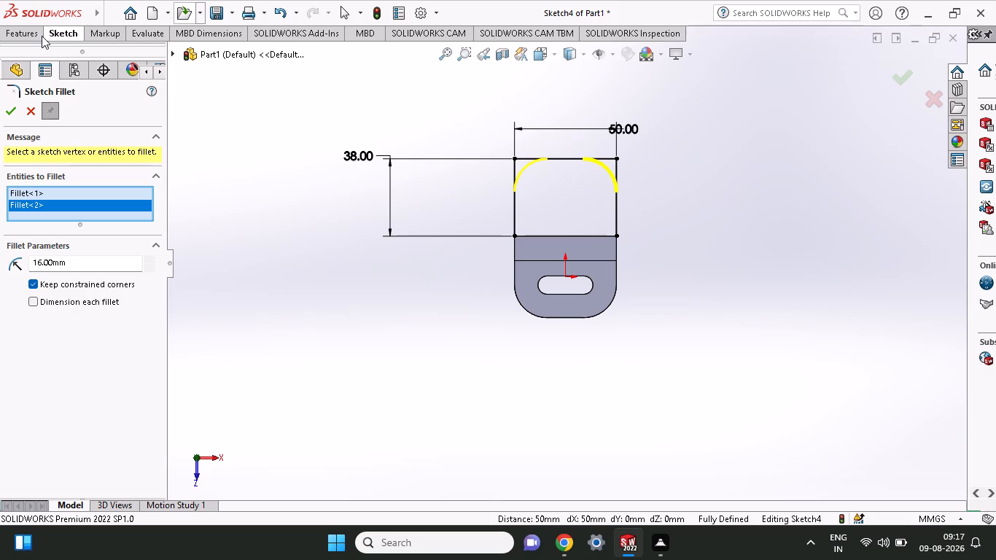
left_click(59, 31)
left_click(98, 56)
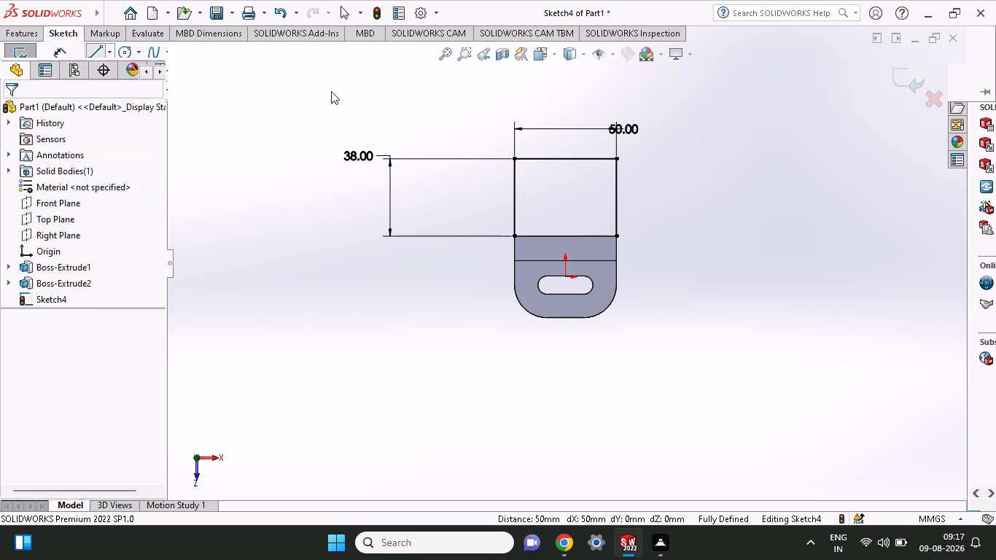
Round the outline's two far corners with 16 mm sketch fillets.
left_click(60, 26)
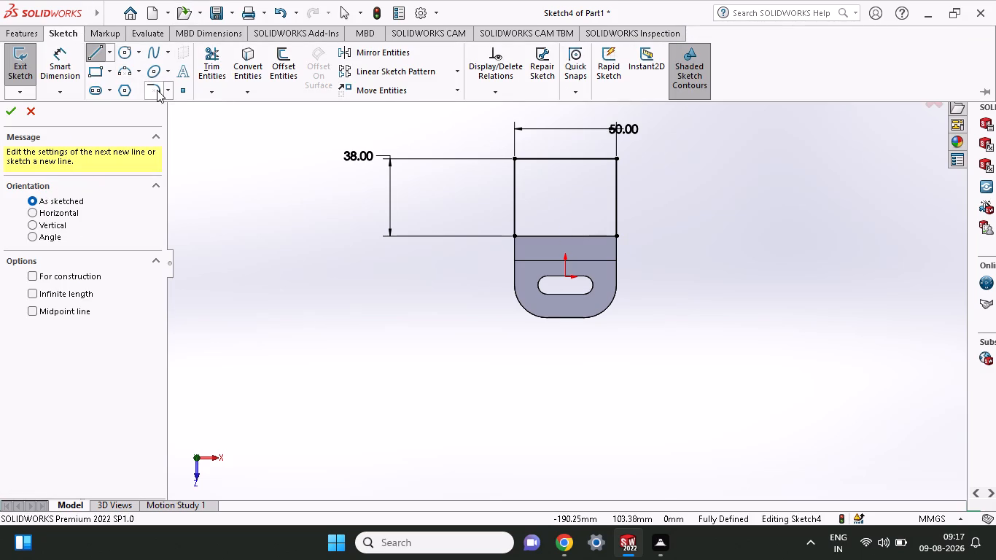
left_click(157, 90)
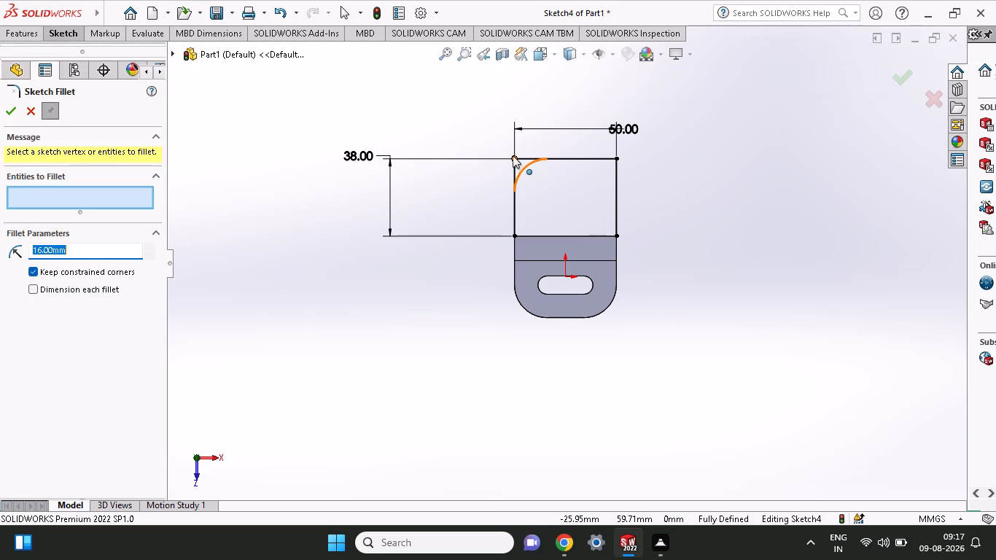
left_click(513, 155)
left_click(613, 155)
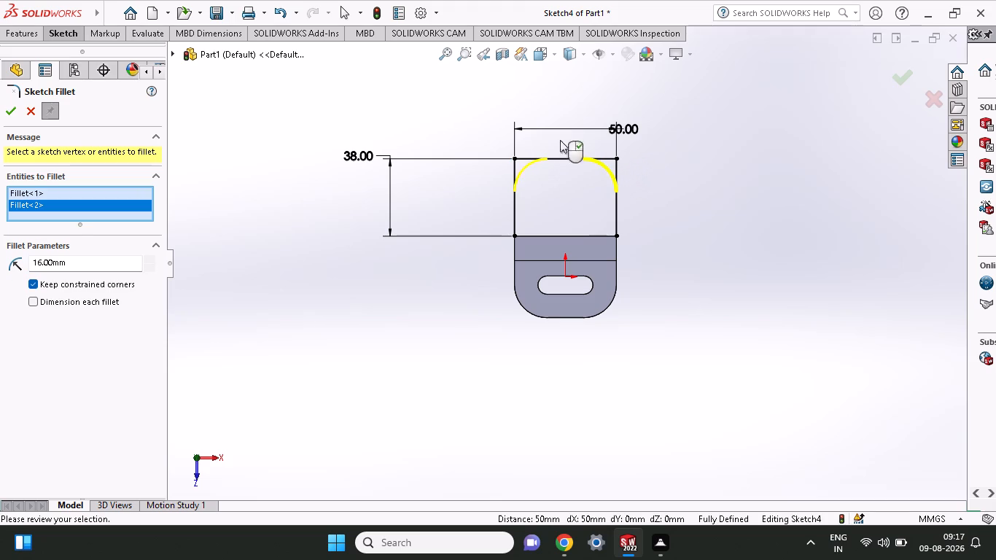
left_click(12, 111)
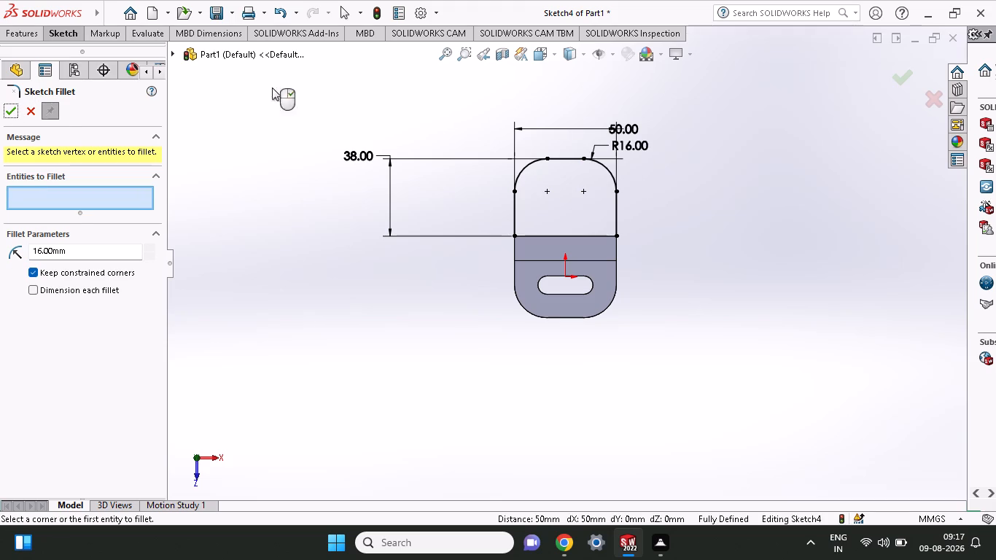
left_click(59, 32)
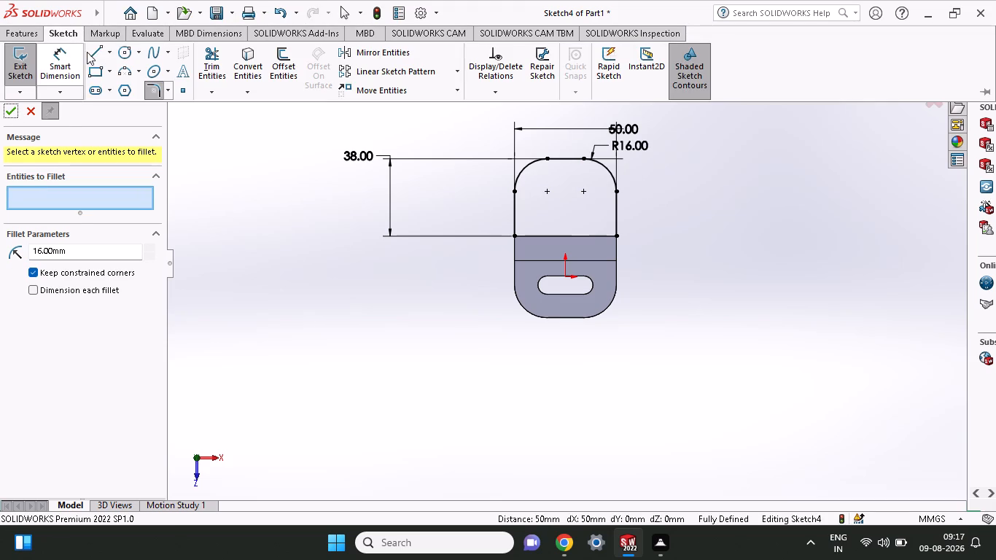
left_click(23, 27)
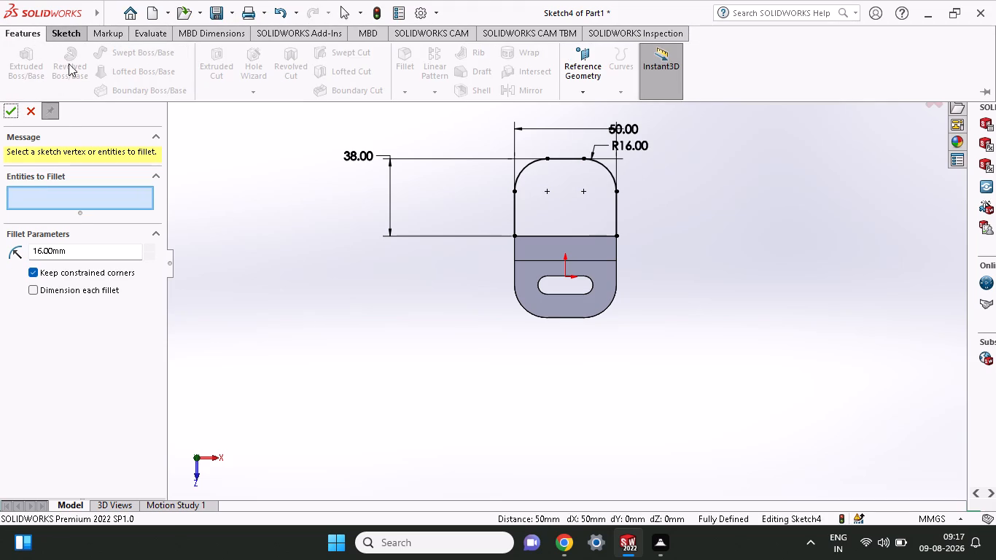
left_click(12, 106)
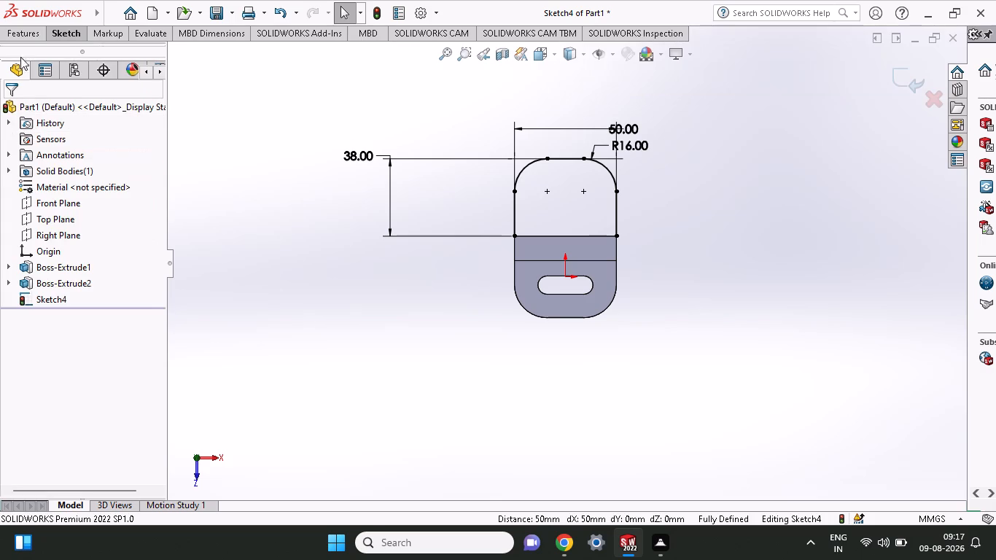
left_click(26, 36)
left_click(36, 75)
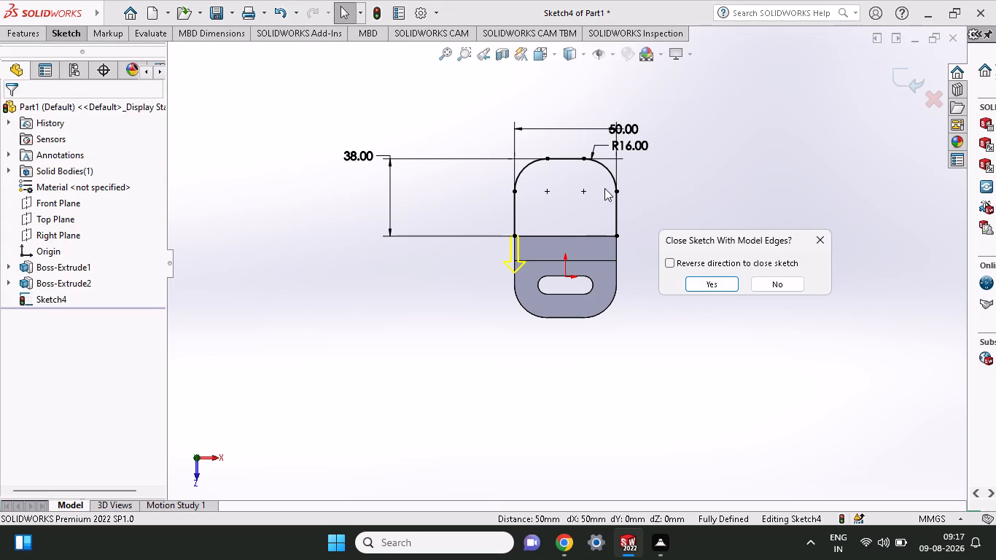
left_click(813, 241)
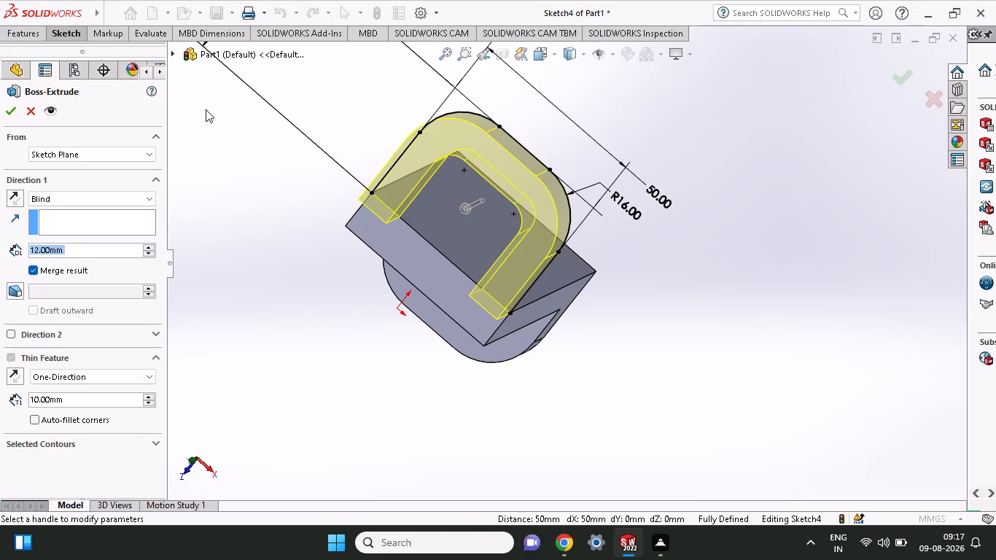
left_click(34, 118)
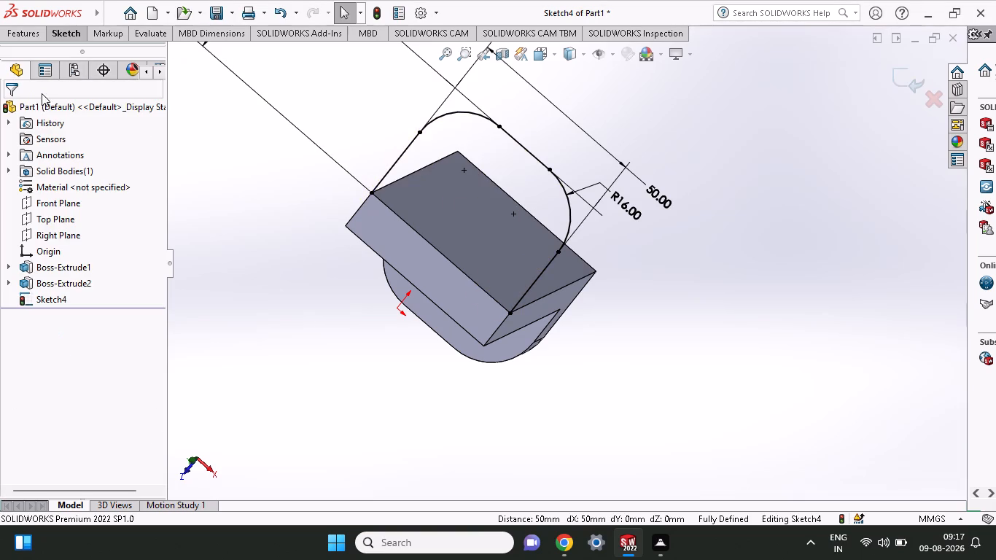
Close the rounded profile with a 50 mm line along the wall's edge, joining its two open end points.
left_click(71, 31)
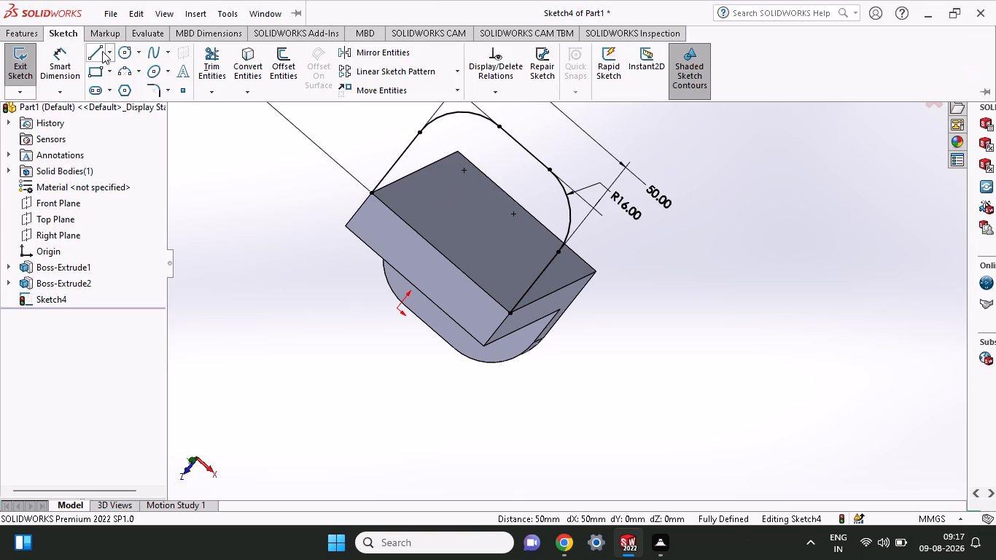
left_click(102, 55)
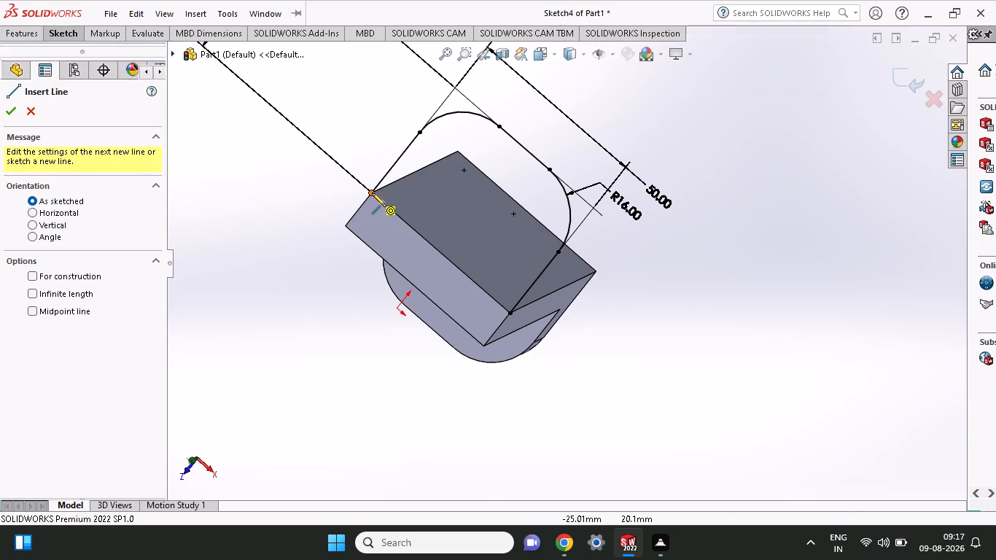
left_click(373, 192)
left_click(509, 313)
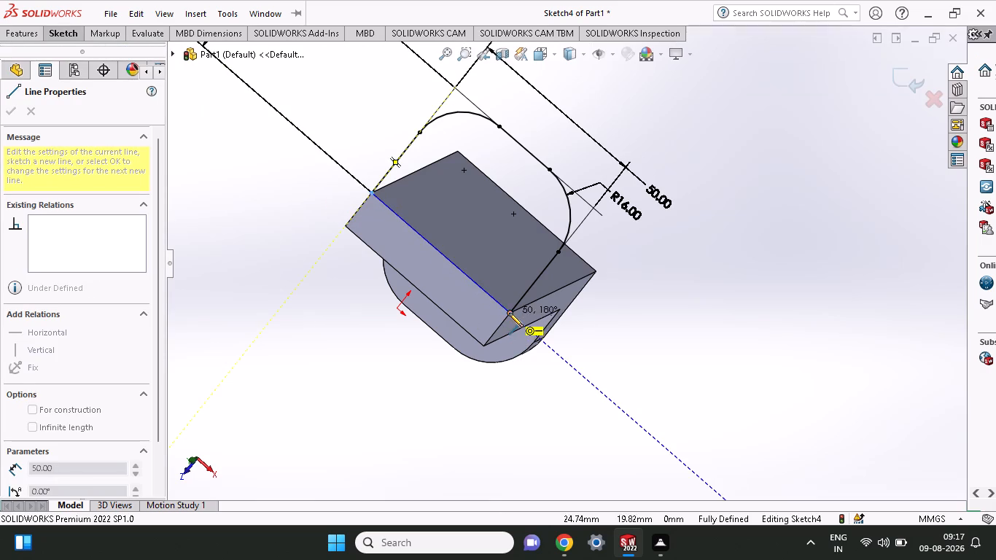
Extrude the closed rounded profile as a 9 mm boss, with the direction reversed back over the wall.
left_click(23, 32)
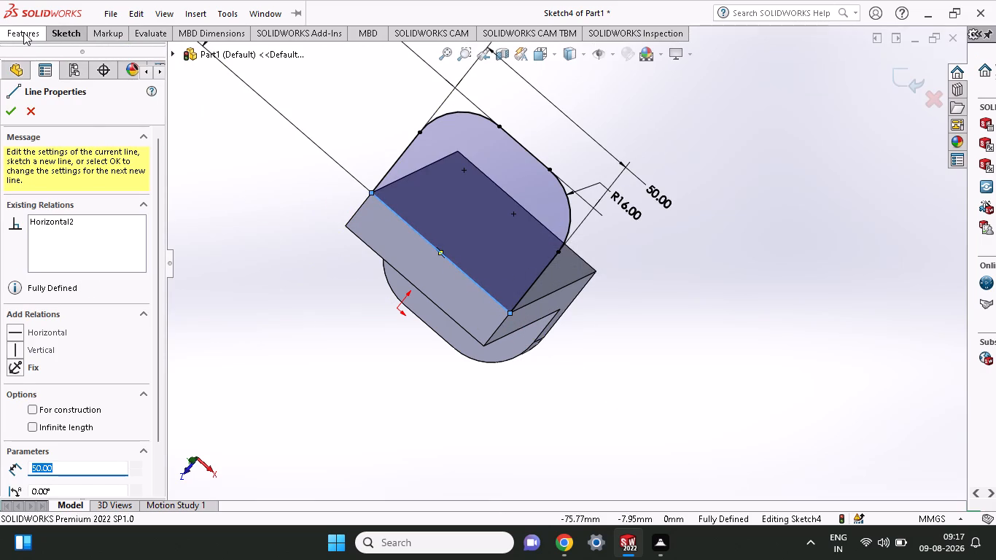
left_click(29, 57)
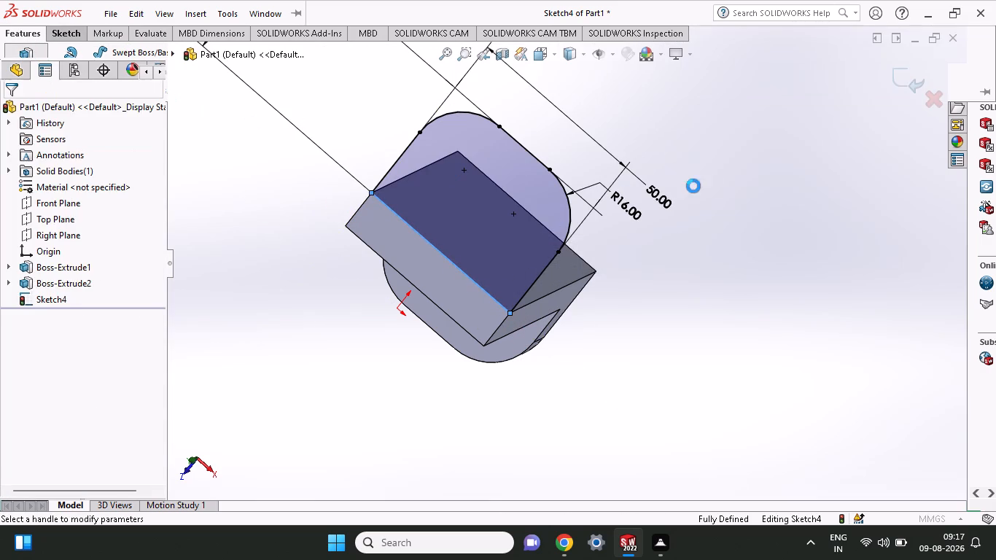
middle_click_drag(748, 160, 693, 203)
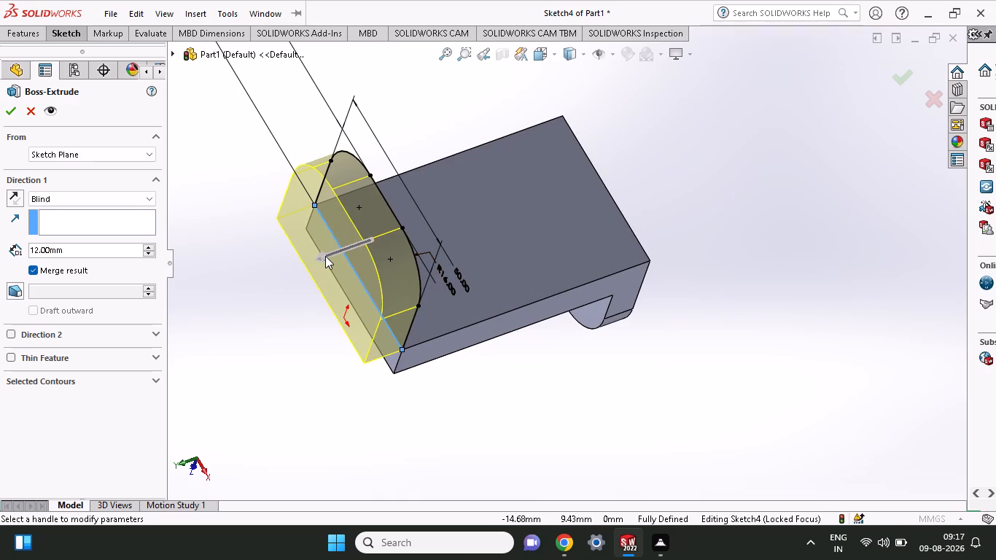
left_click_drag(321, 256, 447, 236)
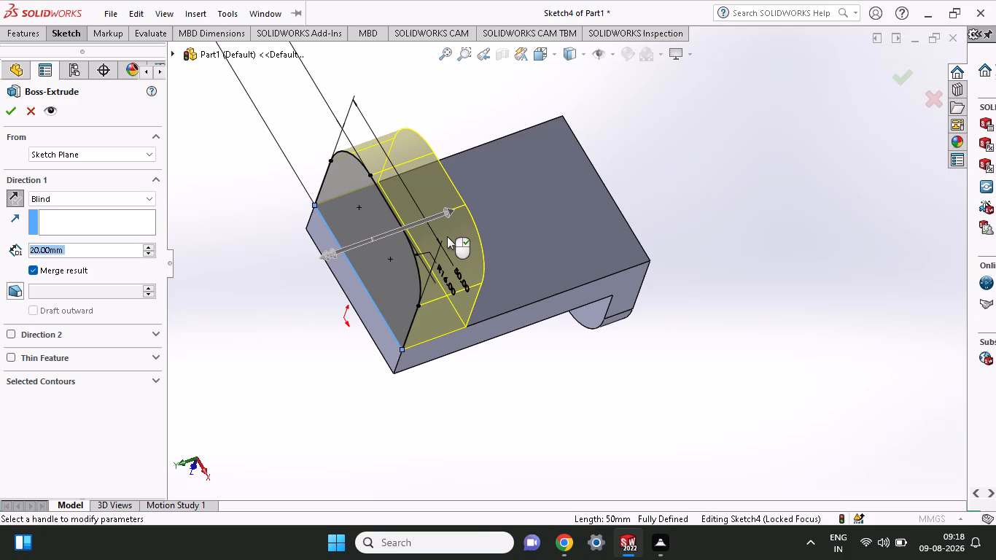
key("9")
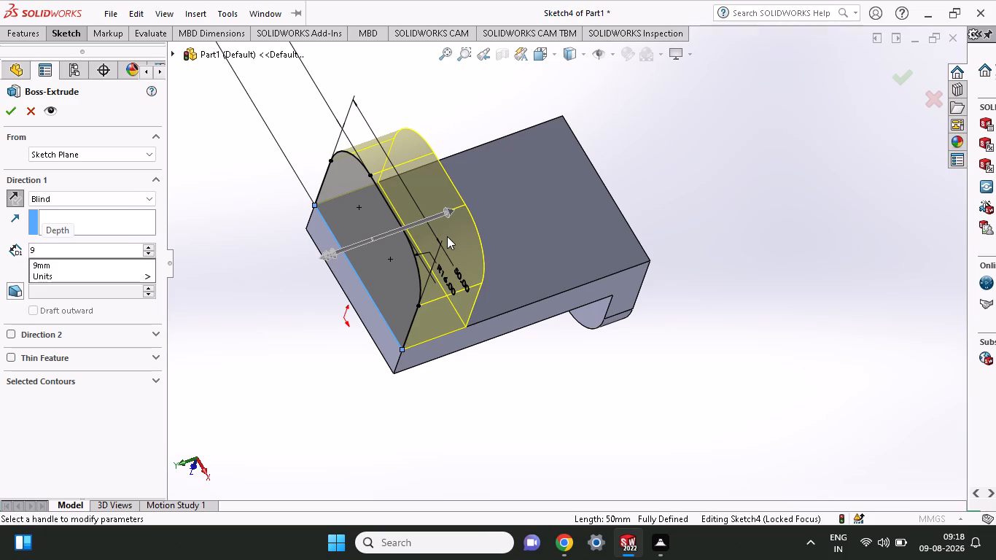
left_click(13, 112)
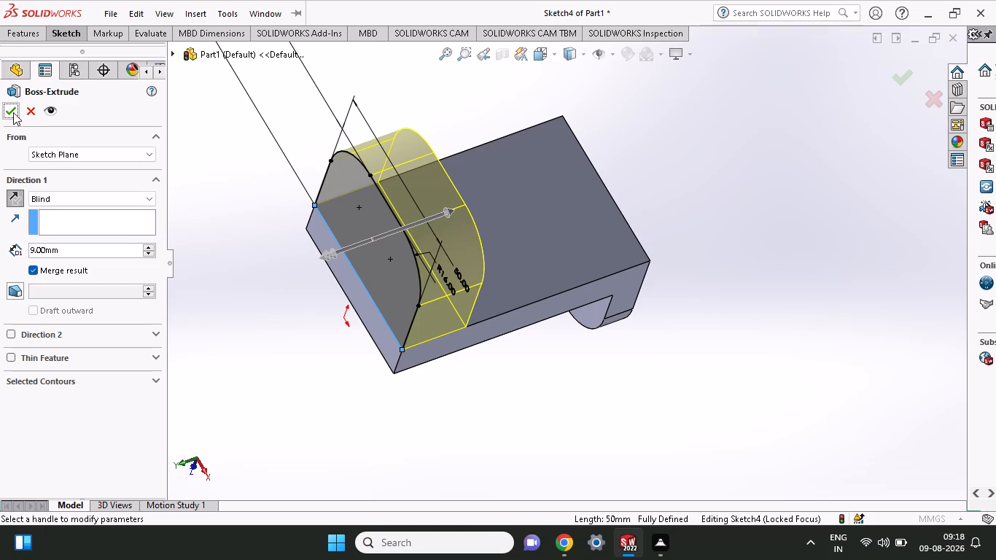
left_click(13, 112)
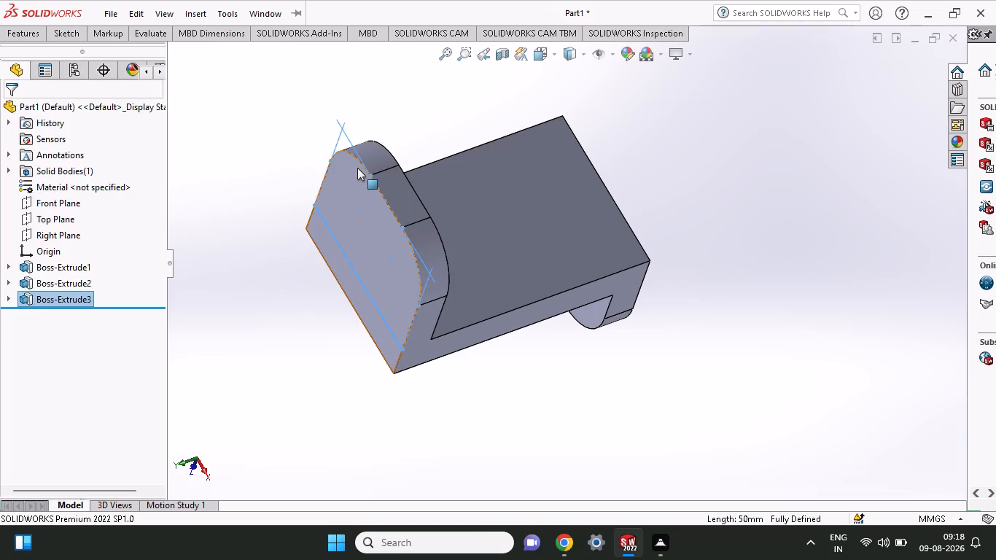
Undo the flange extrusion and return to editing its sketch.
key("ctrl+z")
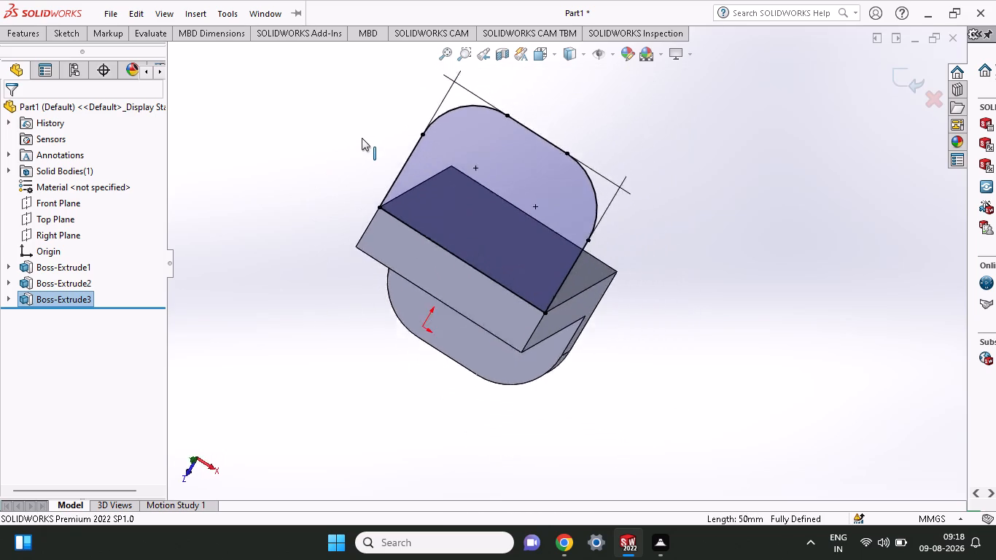
Sketch two circles centred on the fillet arc centres, with radii of about 4.1 mm and 3.6 mm.
left_click(66, 29)
left_click(120, 57)
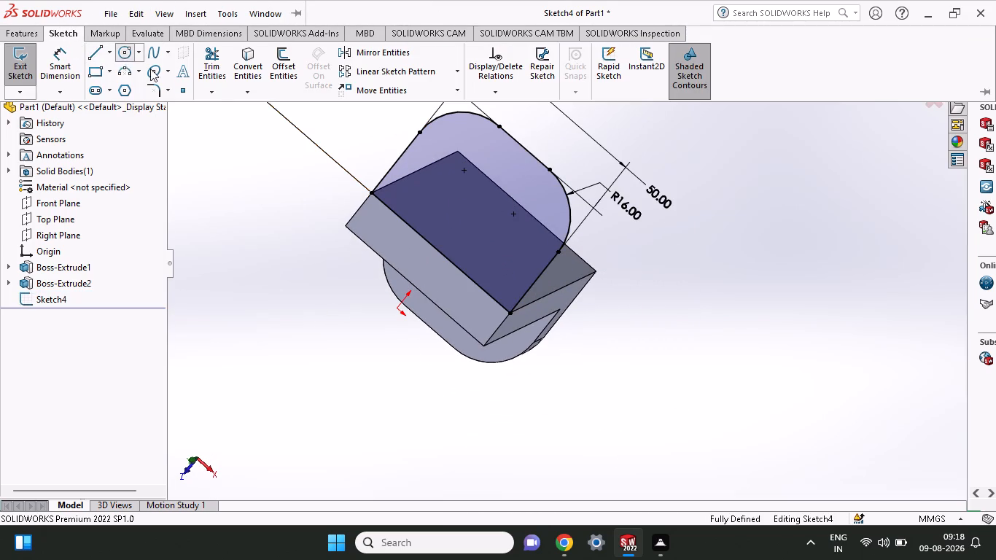
left_click(464, 169)
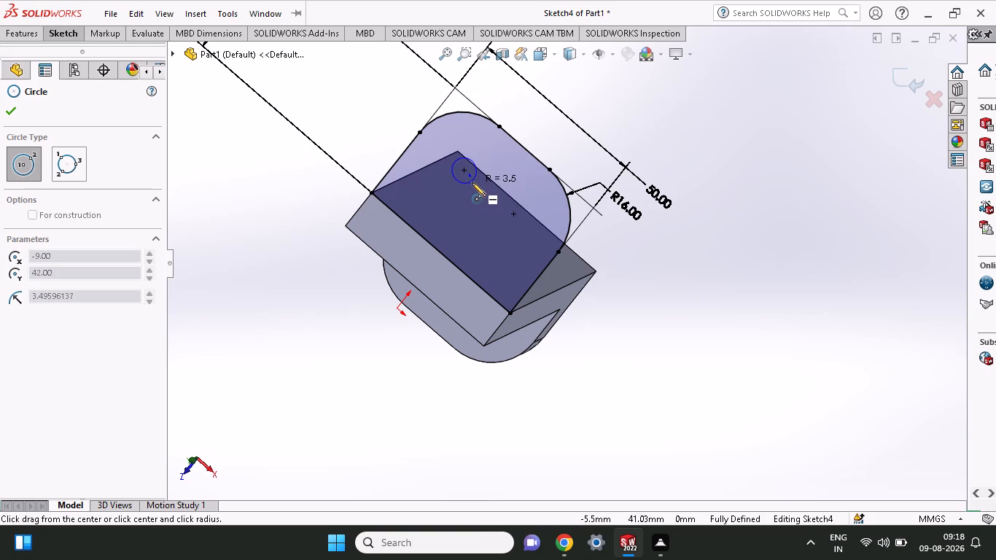
left_click(472, 184)
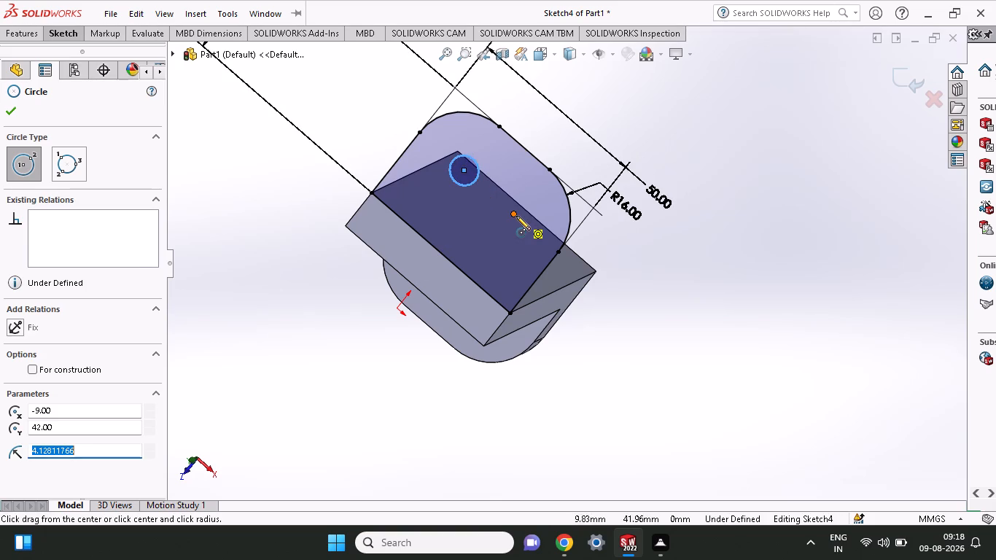
left_click(516, 216)
left_click(519, 226)
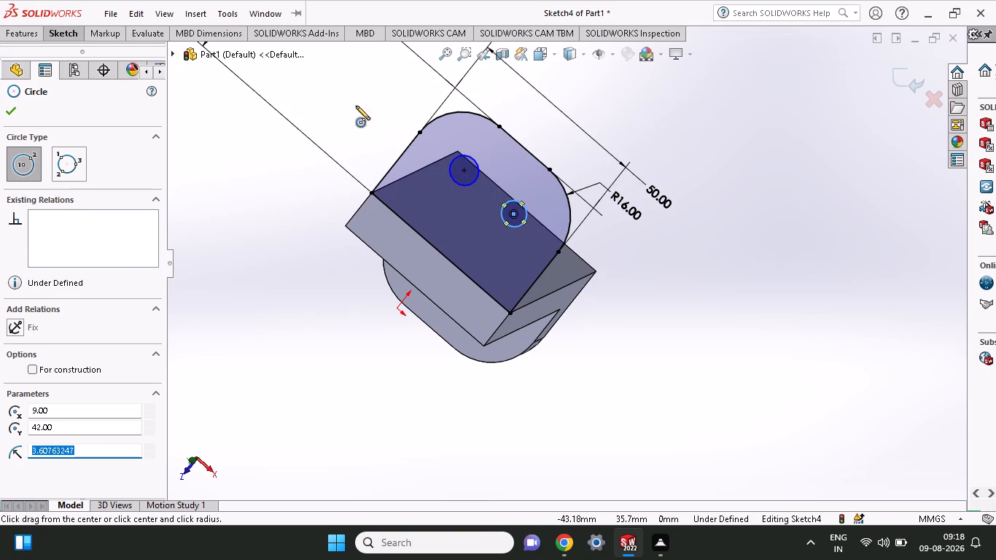
Dimension both circles in the rounded profile to a diameter of 9 mm.
left_click(64, 33)
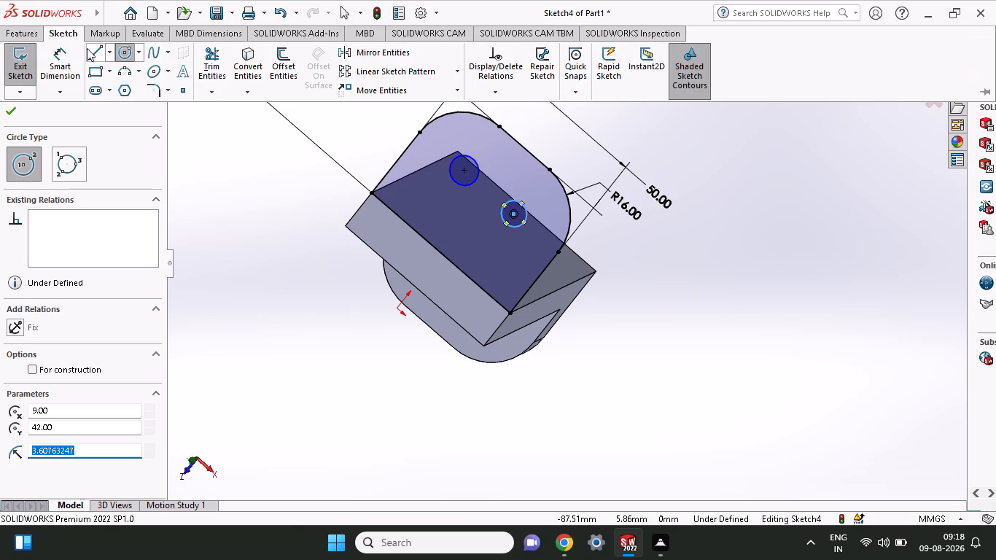
left_click(68, 55)
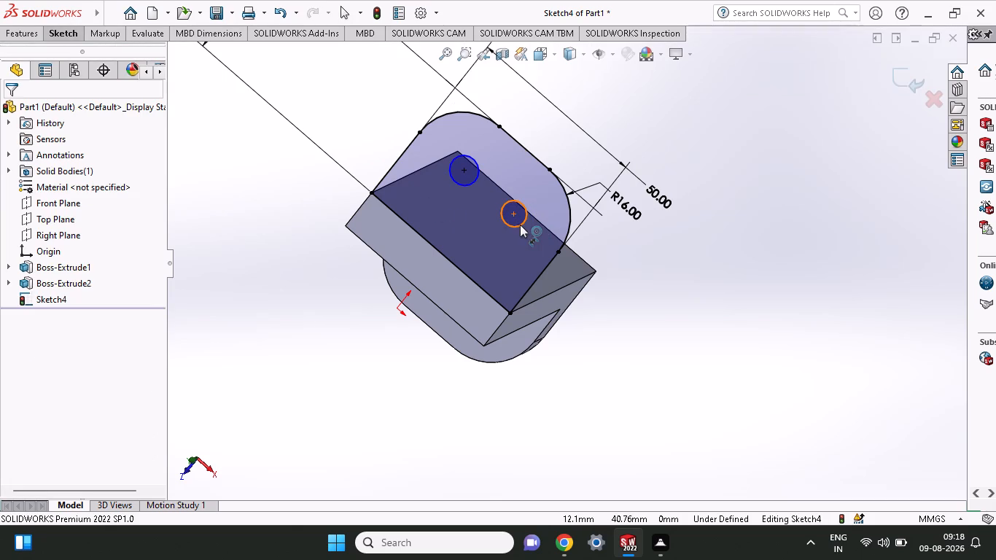
left_click(520, 225)
left_click(651, 332)
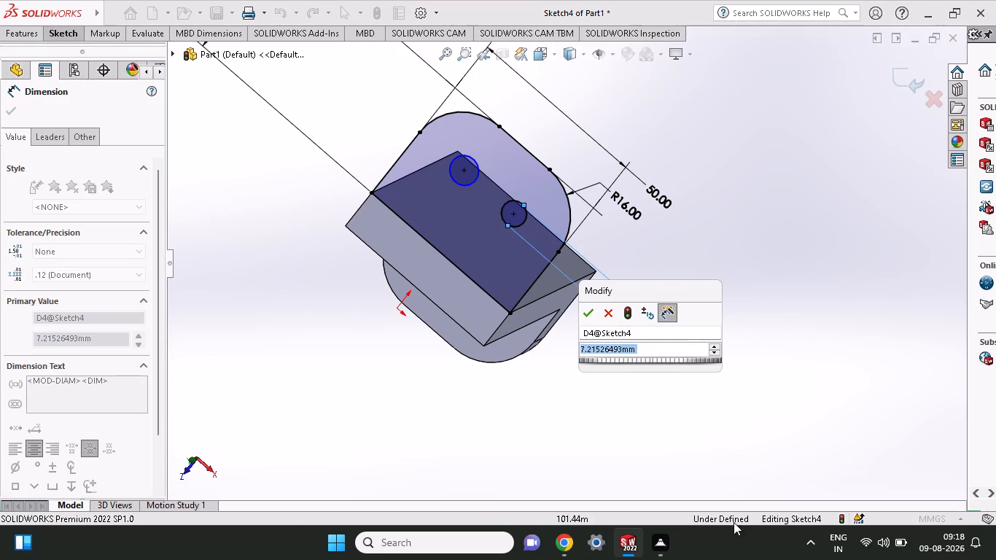
key("9")
key("Return")
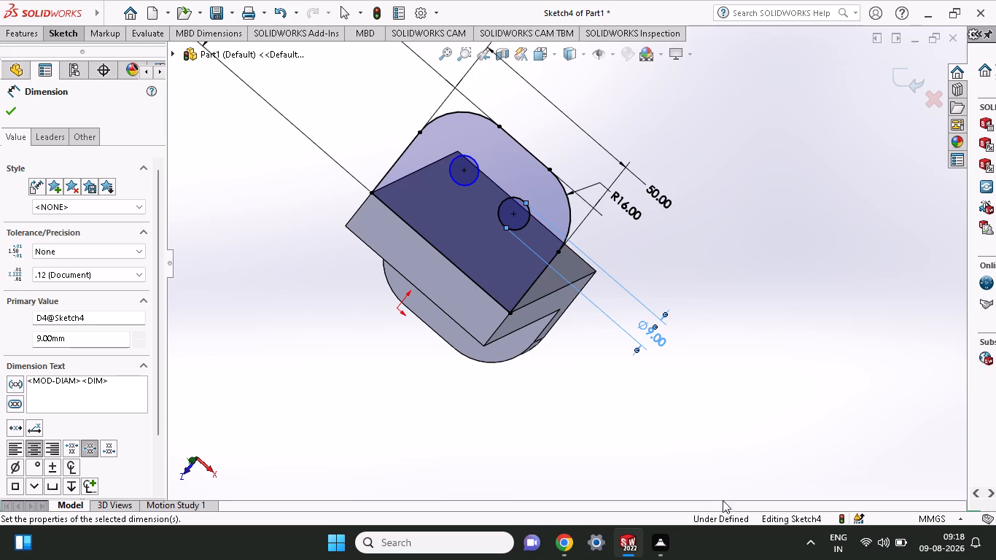
left_click(466, 185)
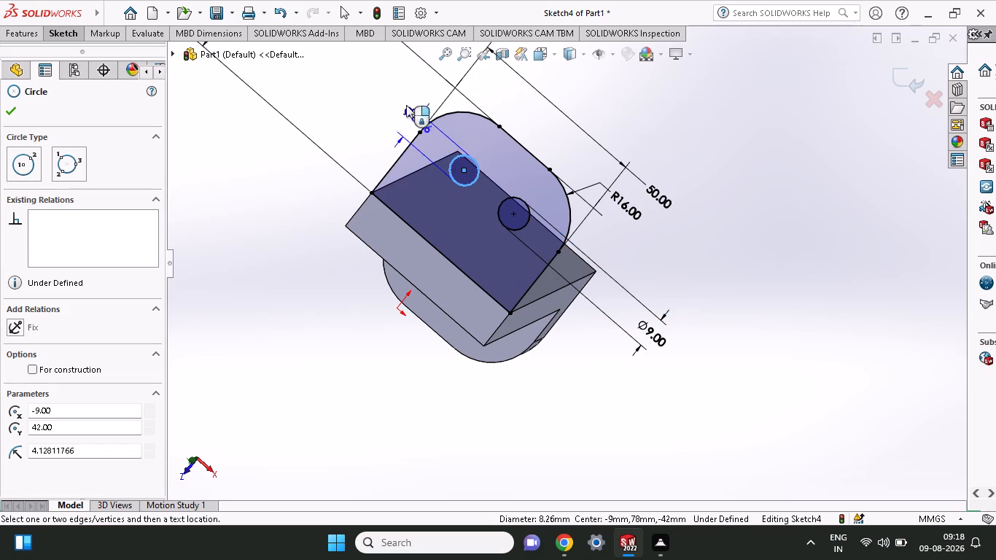
left_click(373, 71)
key("9")
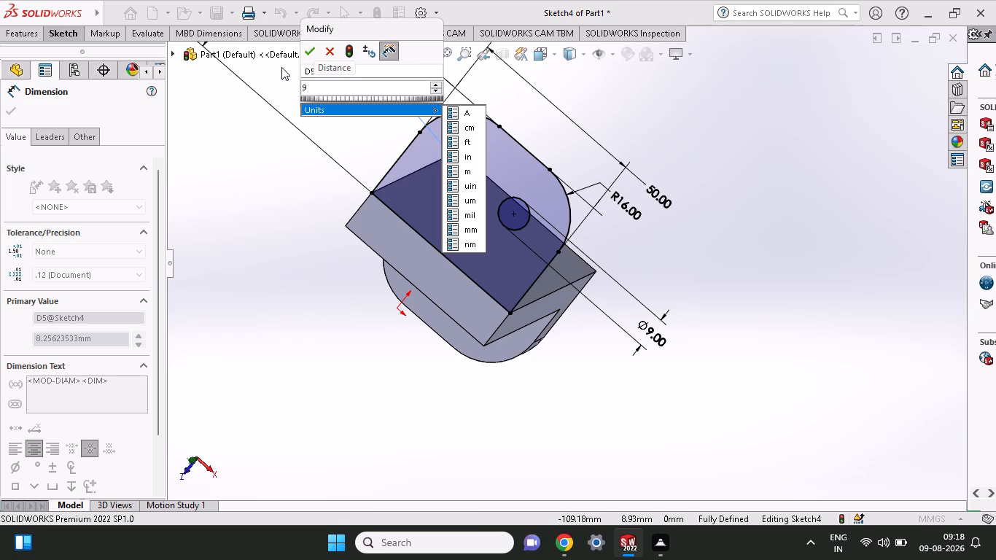
left_click(305, 51)
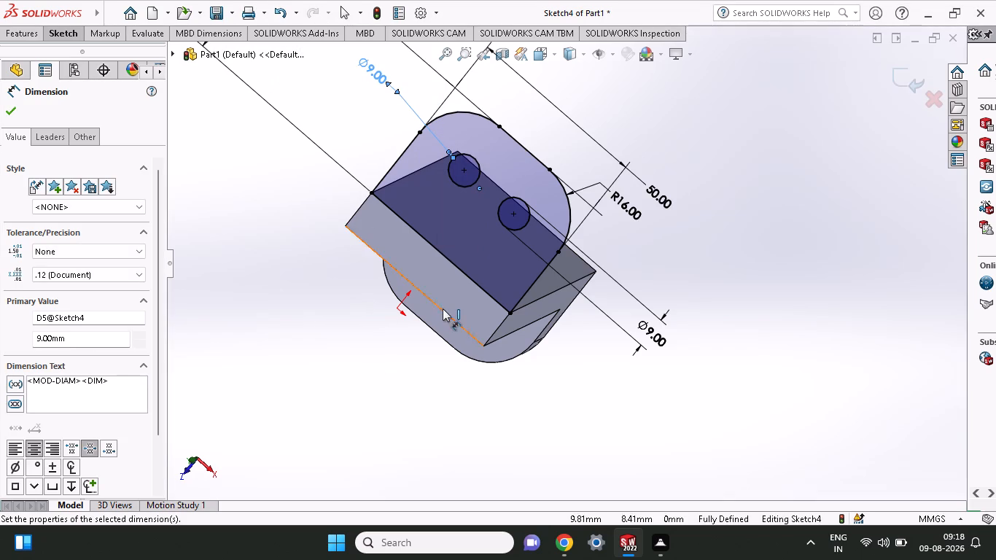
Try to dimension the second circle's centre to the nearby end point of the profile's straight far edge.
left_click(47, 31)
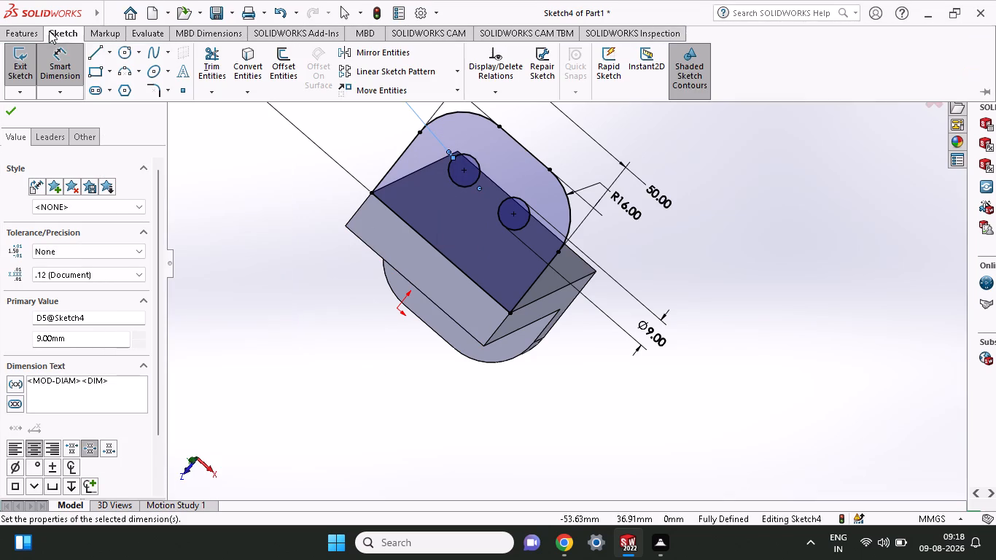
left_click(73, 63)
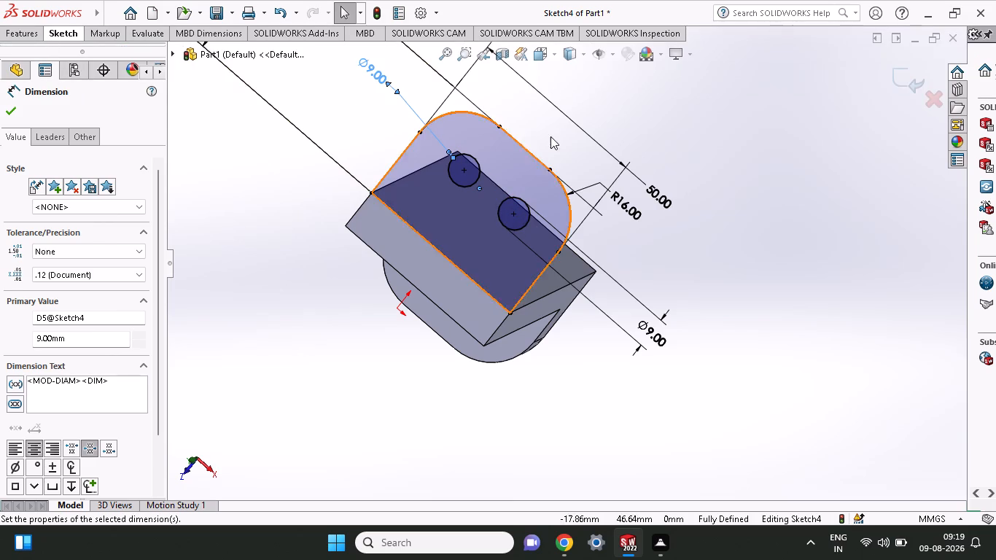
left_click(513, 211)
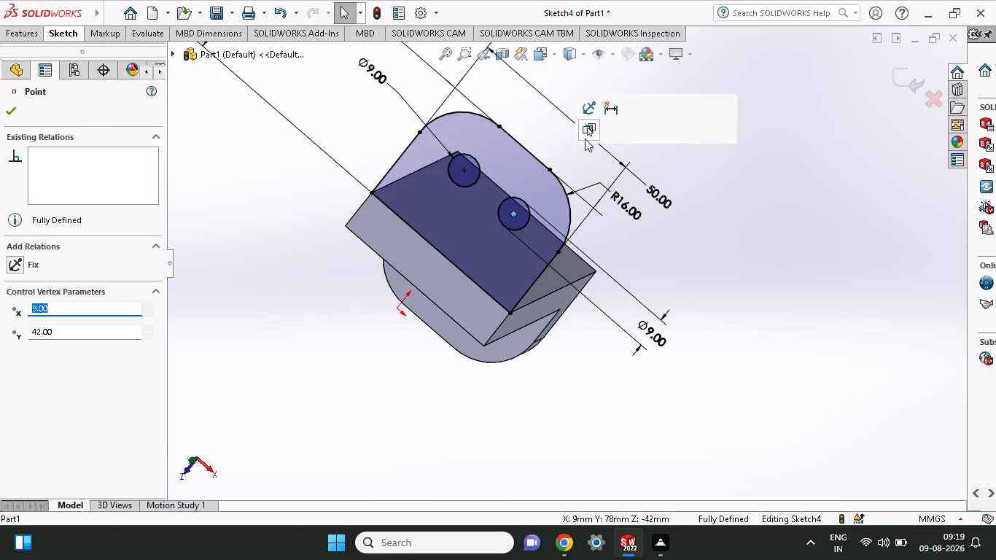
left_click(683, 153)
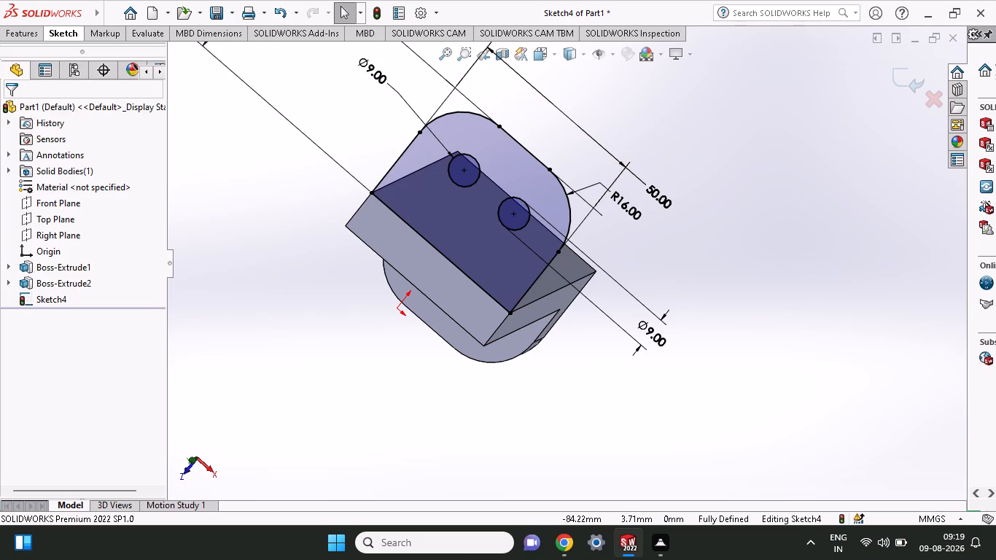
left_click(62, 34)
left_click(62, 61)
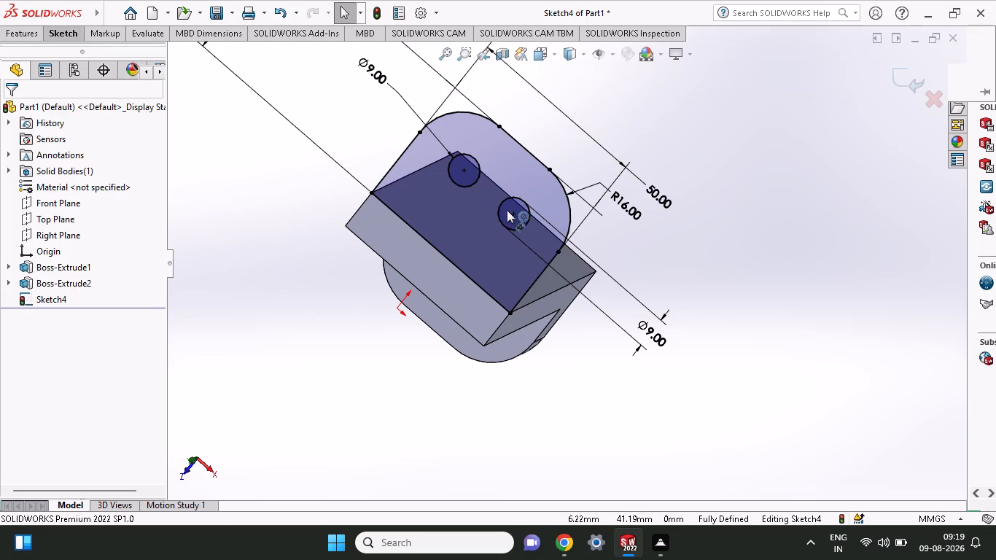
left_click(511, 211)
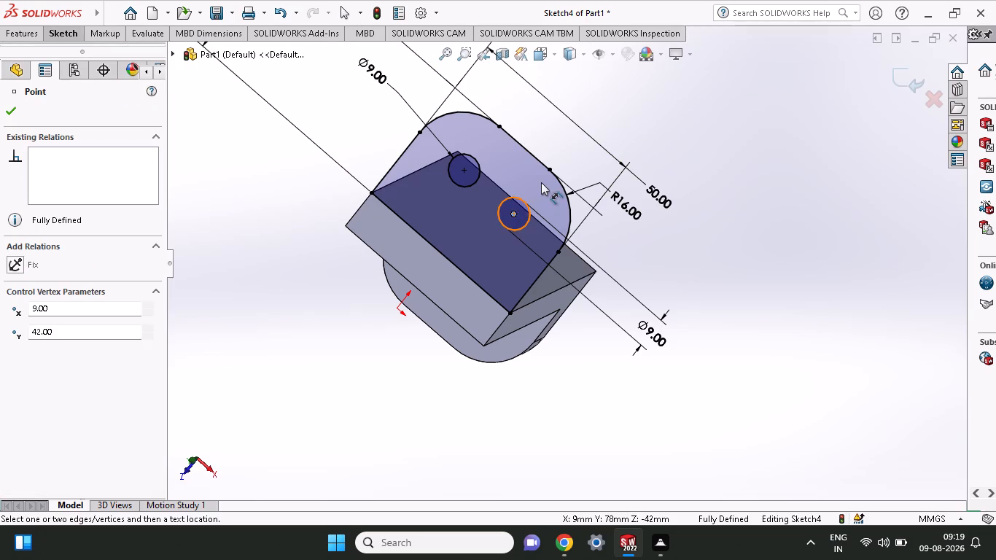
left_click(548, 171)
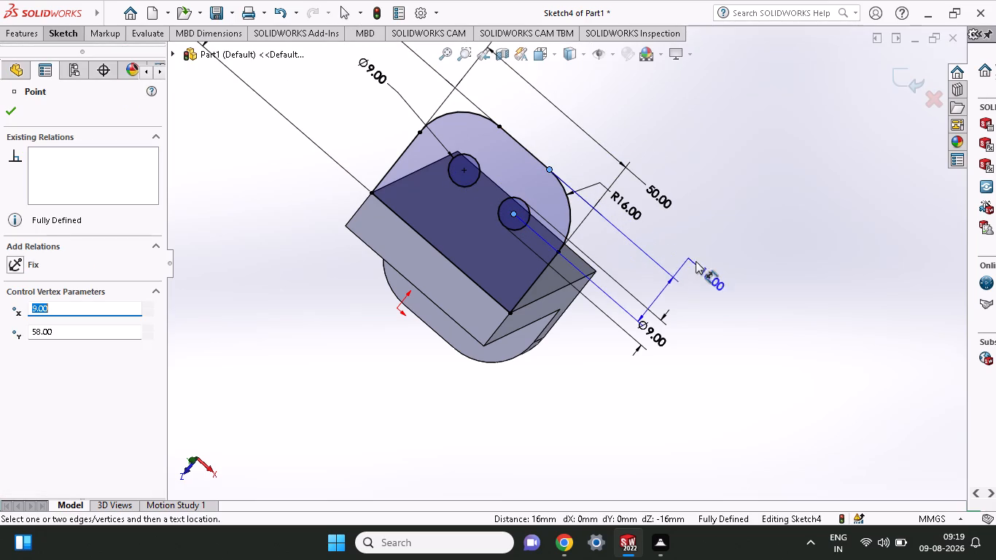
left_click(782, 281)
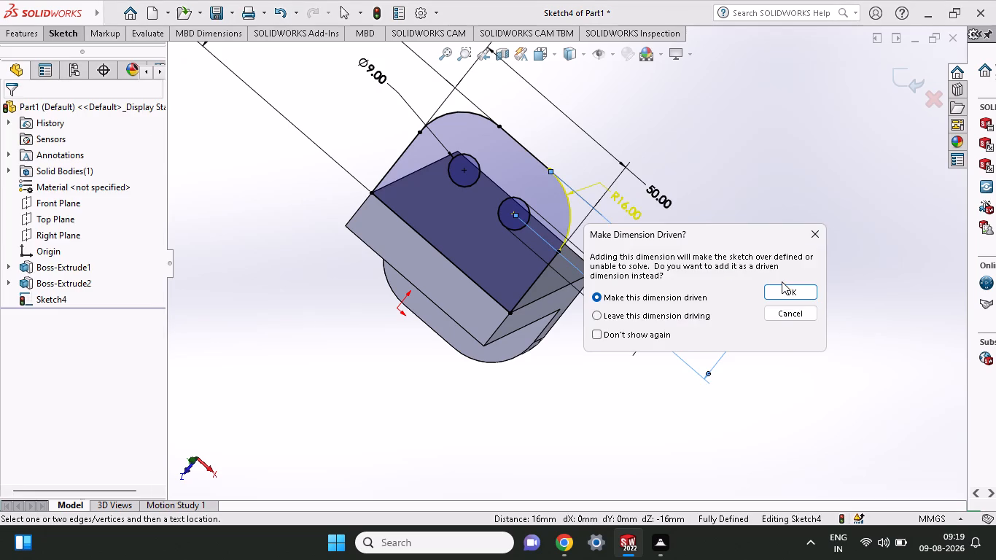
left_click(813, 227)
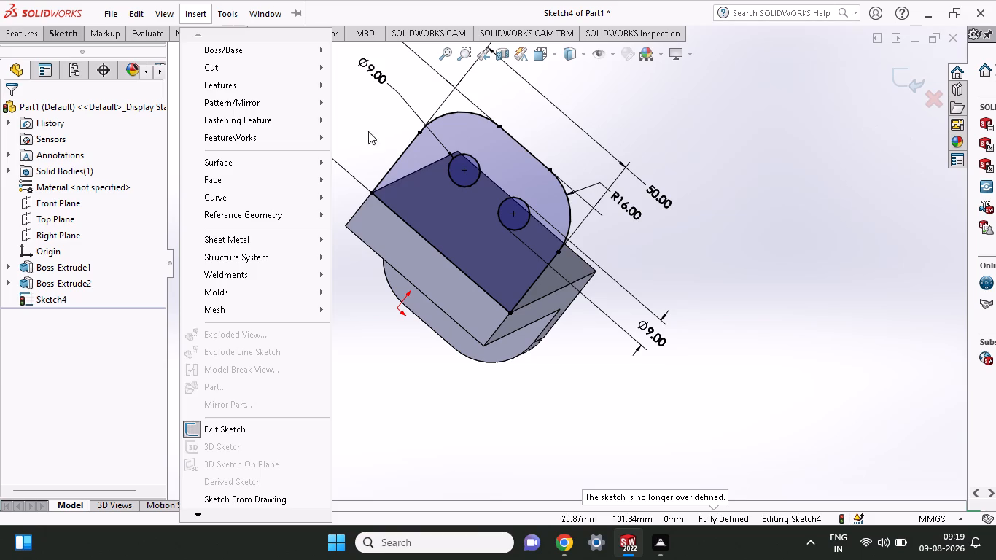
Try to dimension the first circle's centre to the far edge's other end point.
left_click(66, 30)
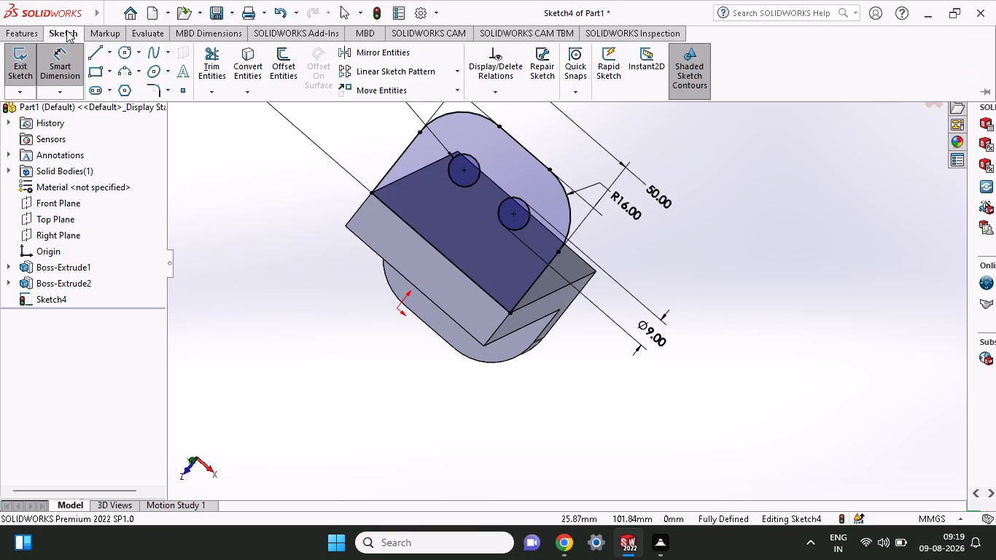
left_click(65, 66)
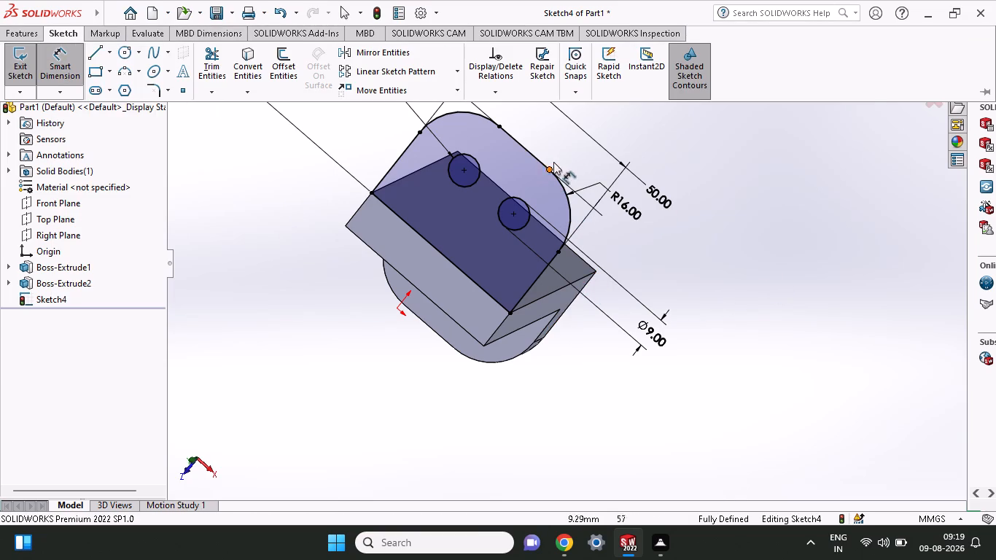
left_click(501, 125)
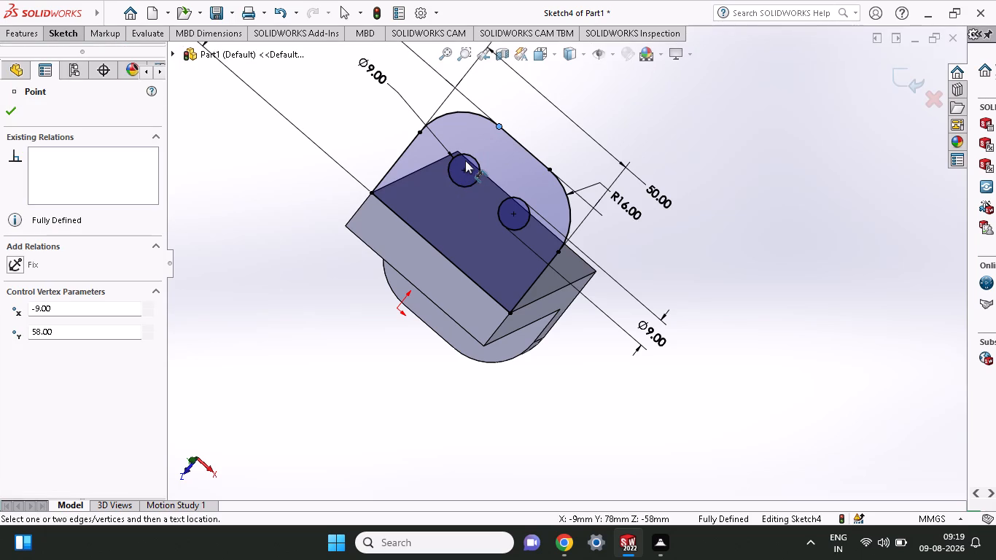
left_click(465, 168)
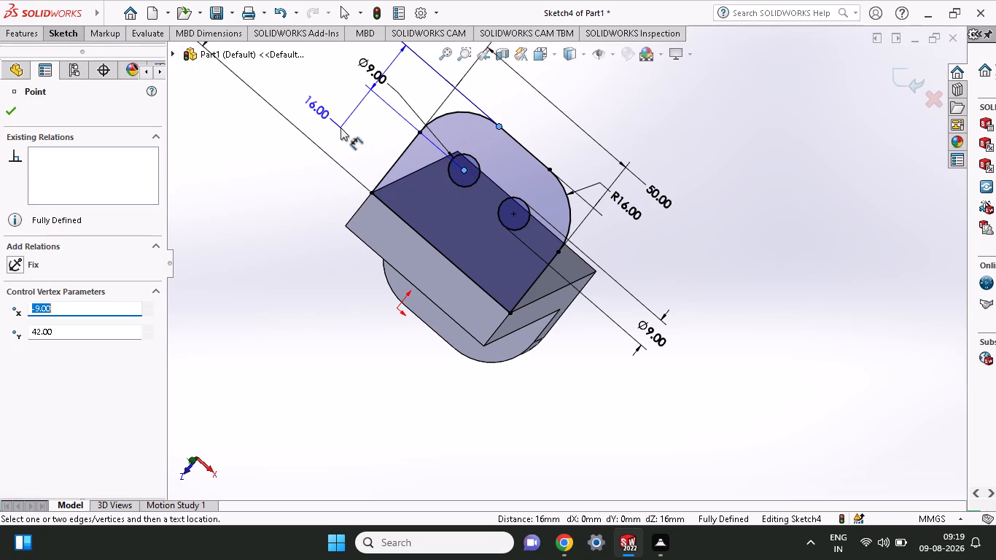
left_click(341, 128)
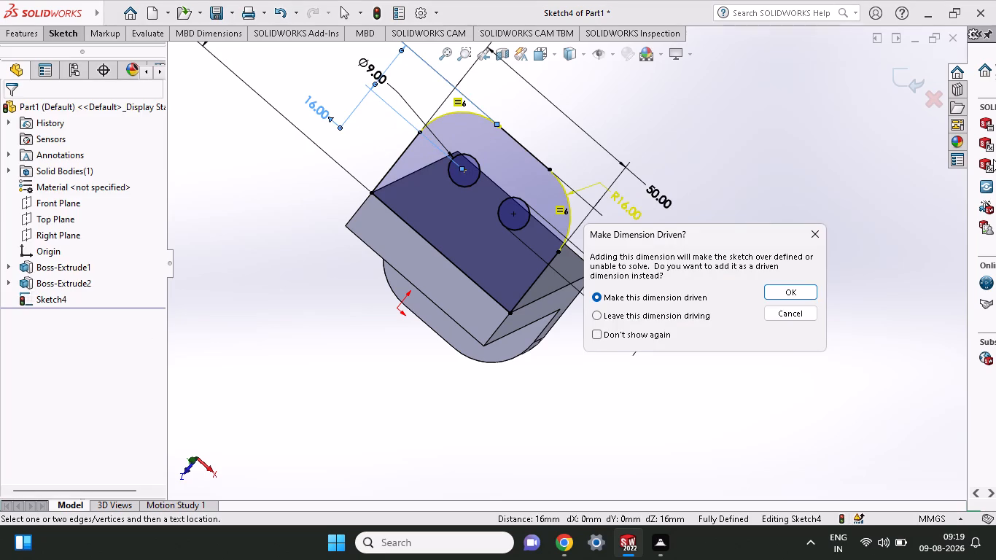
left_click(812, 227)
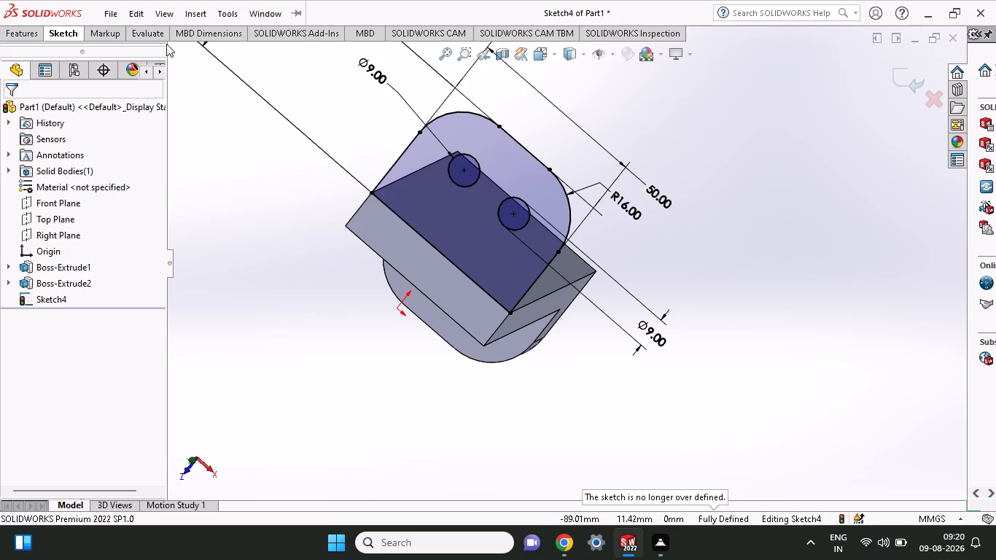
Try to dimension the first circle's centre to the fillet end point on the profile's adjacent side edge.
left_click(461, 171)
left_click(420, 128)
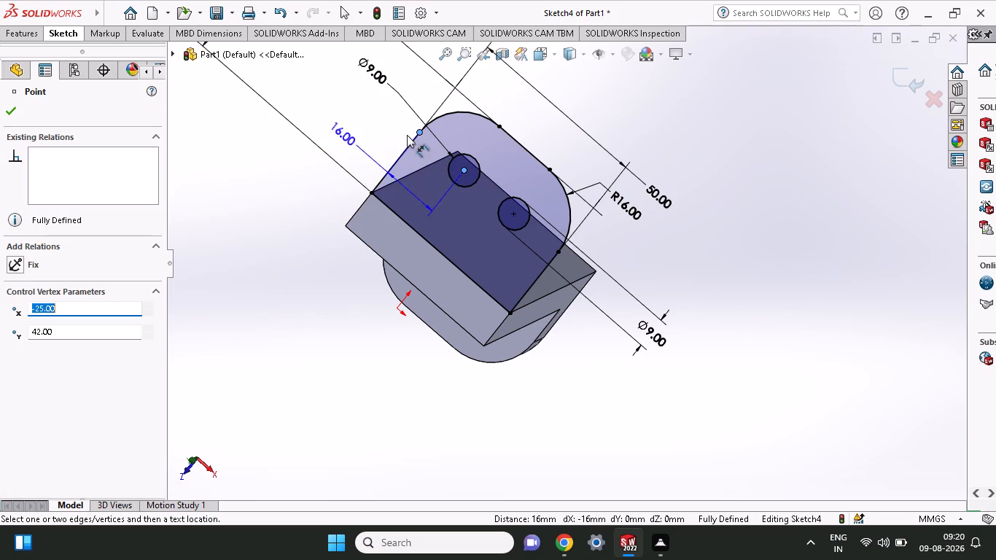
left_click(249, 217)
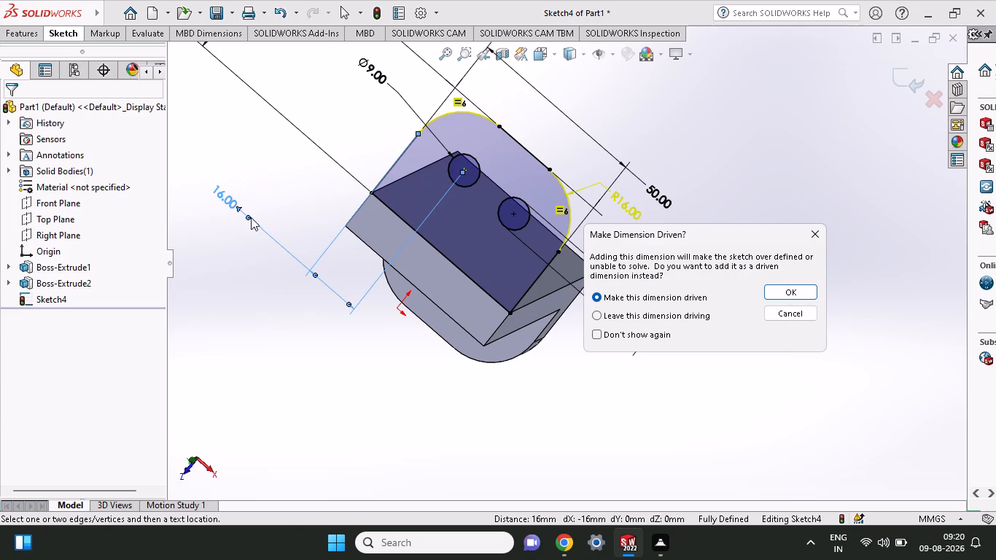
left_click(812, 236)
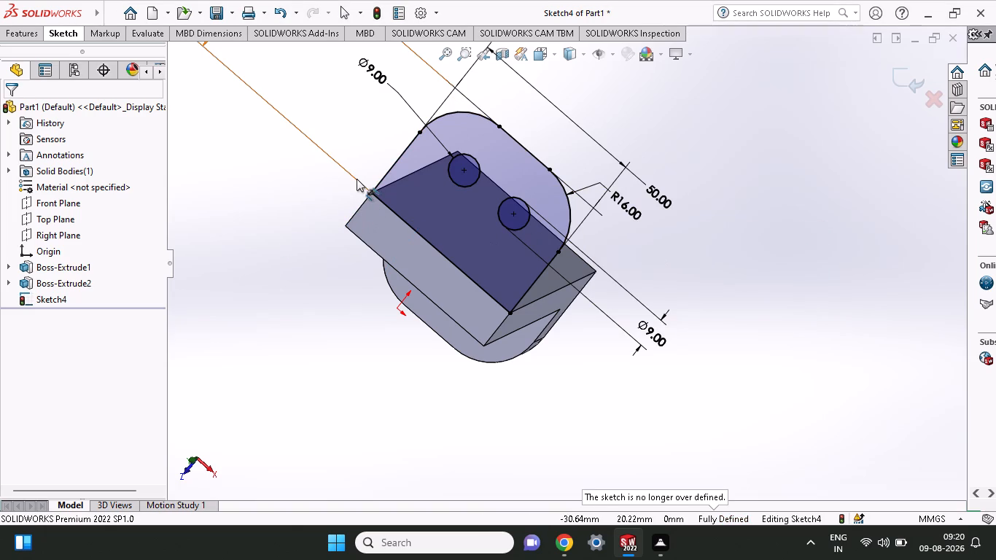
Undo the two circles, their diameter dimensions and the corner fillets in the flange sketch.
key("ctrl+z")
key("ctrl+z")
key("ctrl+z")
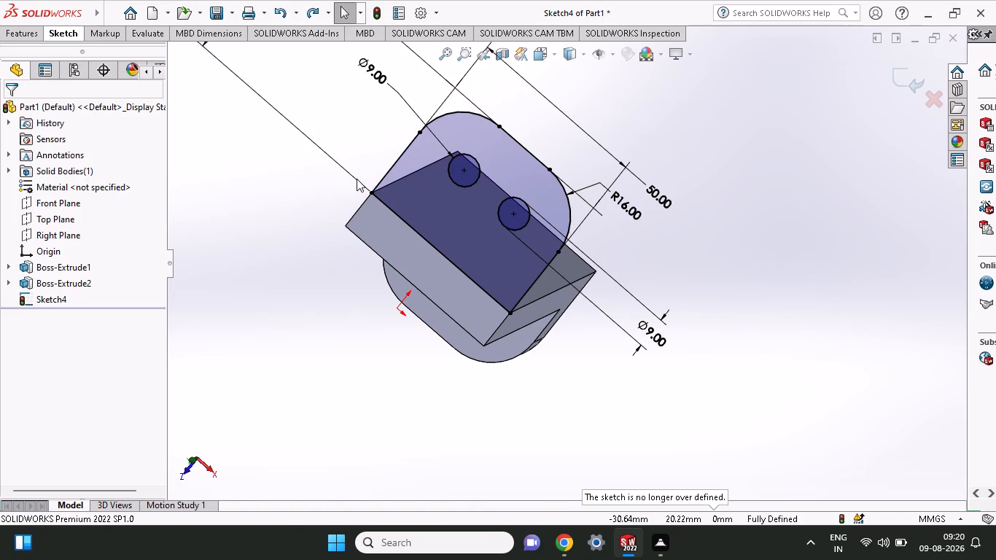
key("ctrl+z")
key("ctrl+z")
key("ctrl+z")
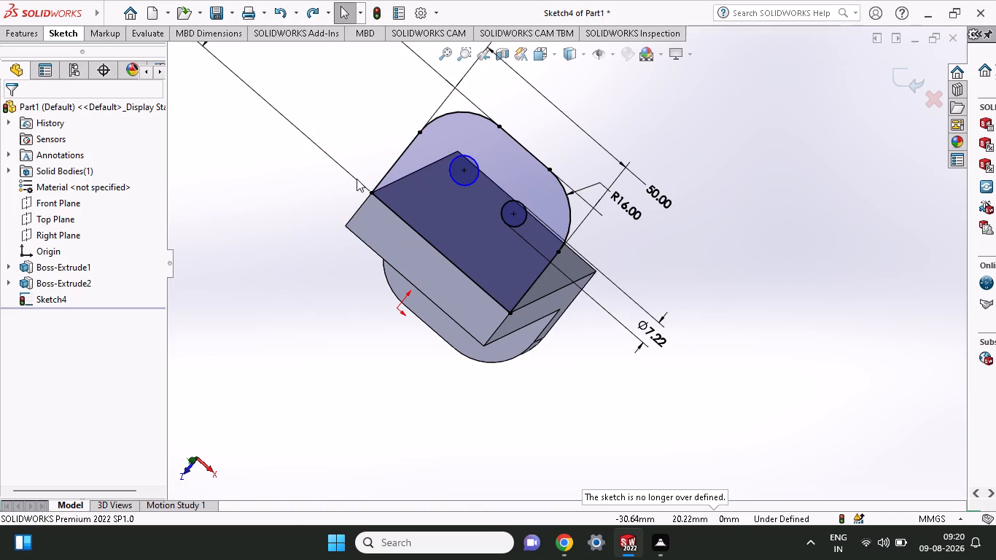
key("ctrl+z")
key("ctrl+z")
key("ctrl+z")
key("ctrl+z")
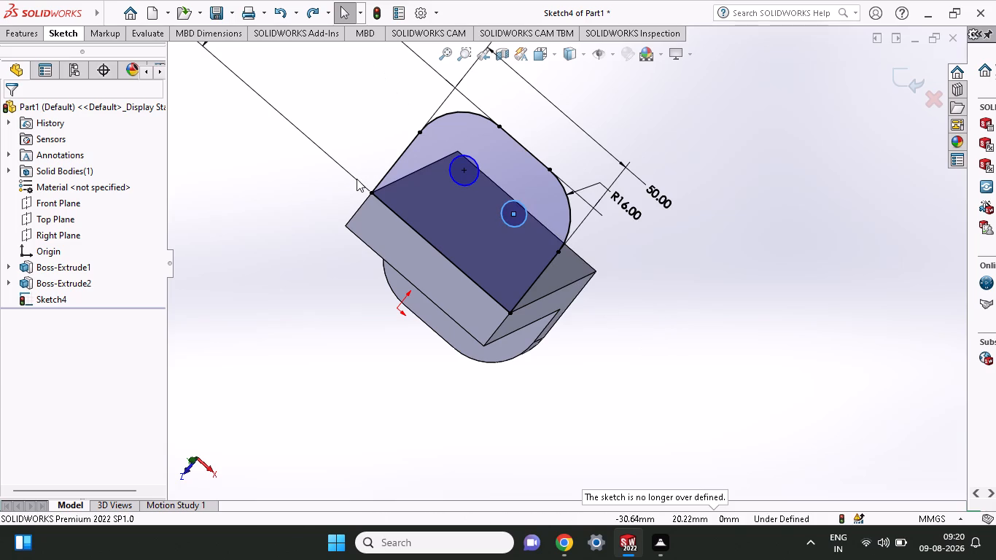
key("ctrl+z")
key("ctrl+z")
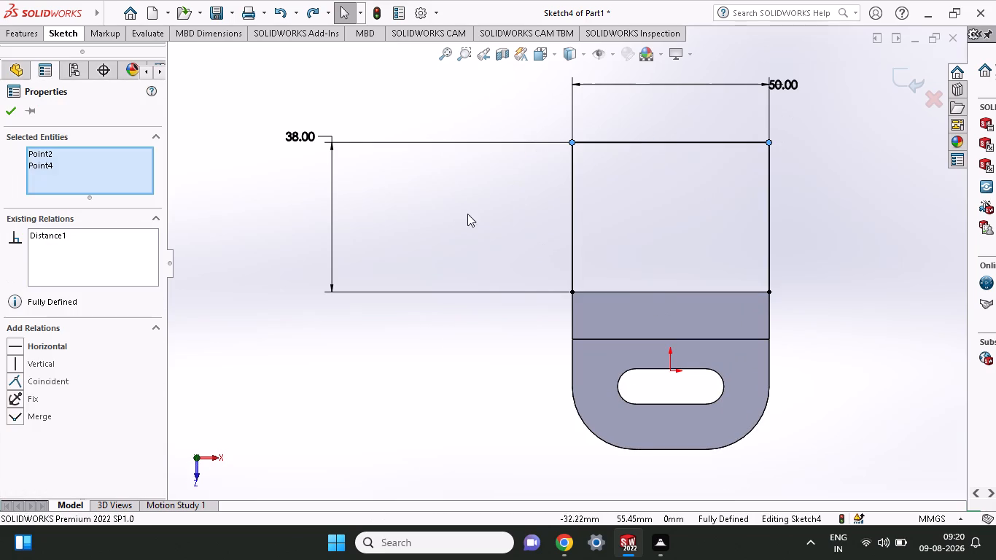
Fillet the two outer corners of the flange rectangle with a 16 mm radius.
left_click(77, 35)
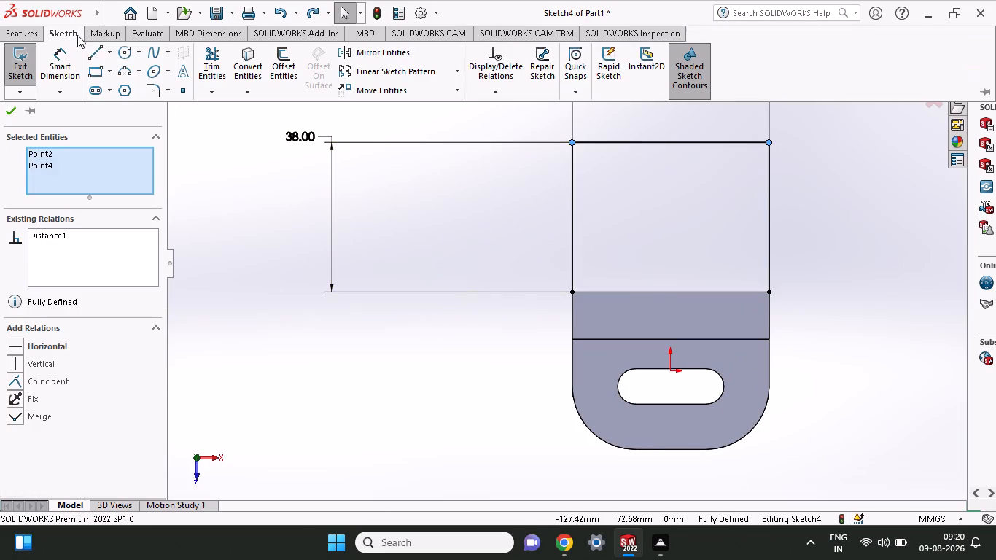
left_click(157, 90)
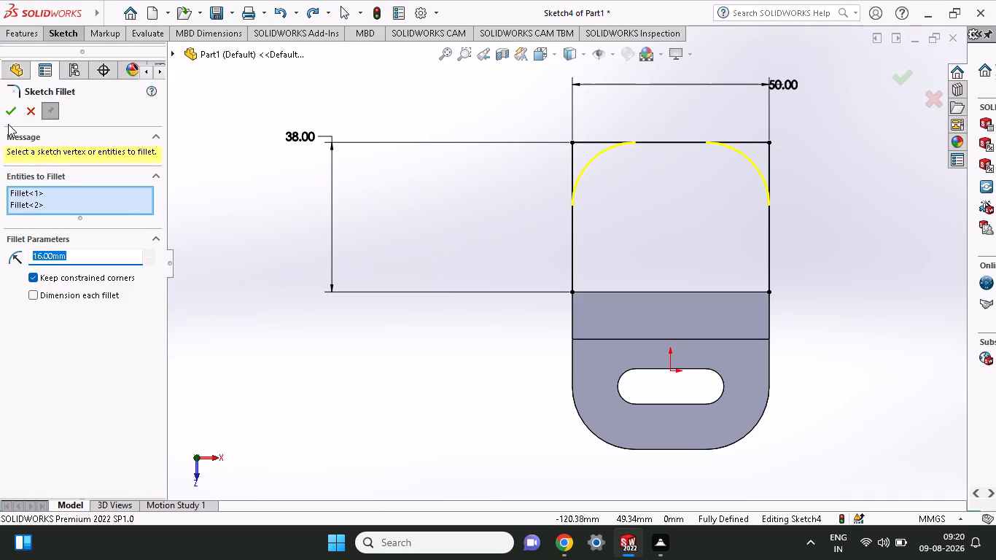
left_click(13, 105)
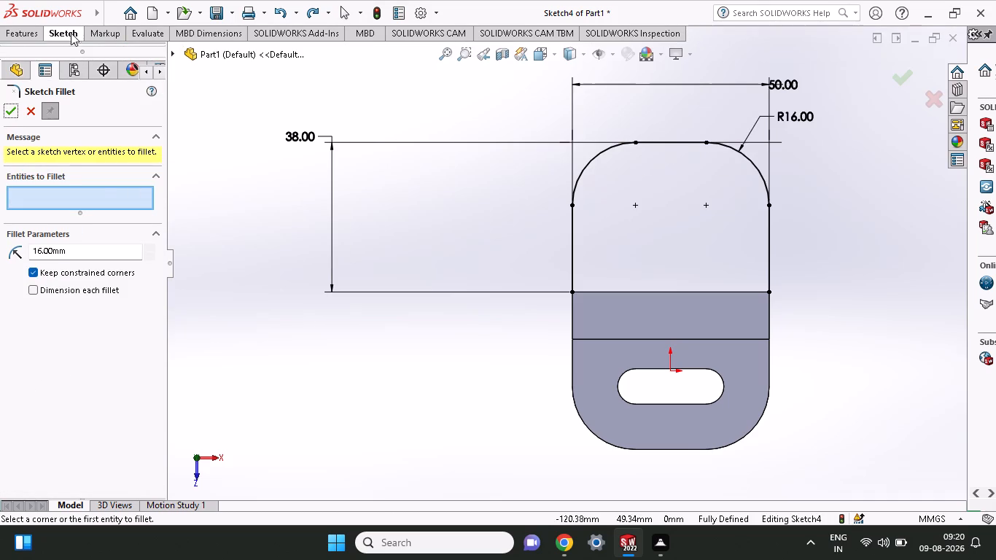
Sketch a nearly vertical line in the open space beside the rounded flange profile.
left_click(67, 35)
left_click(97, 49)
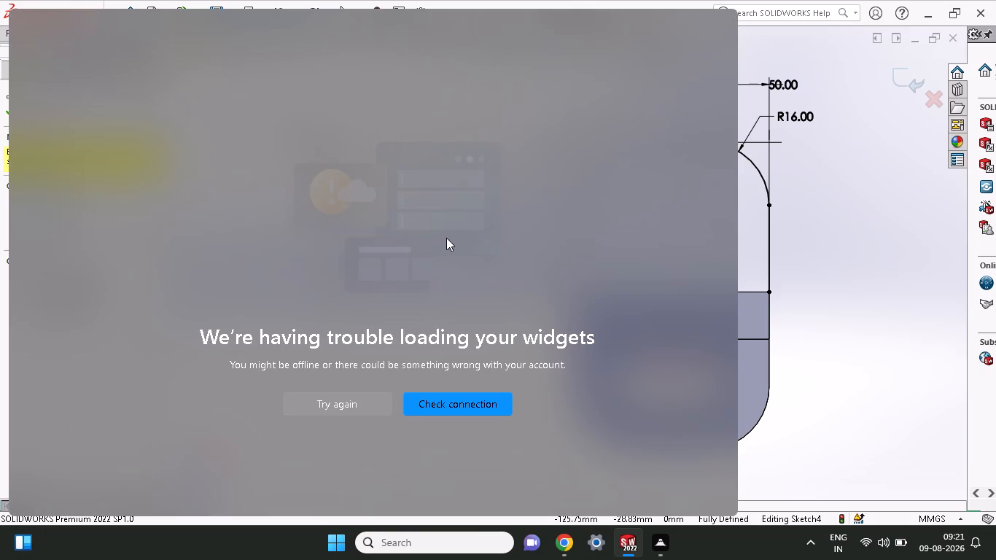
left_click(857, 231)
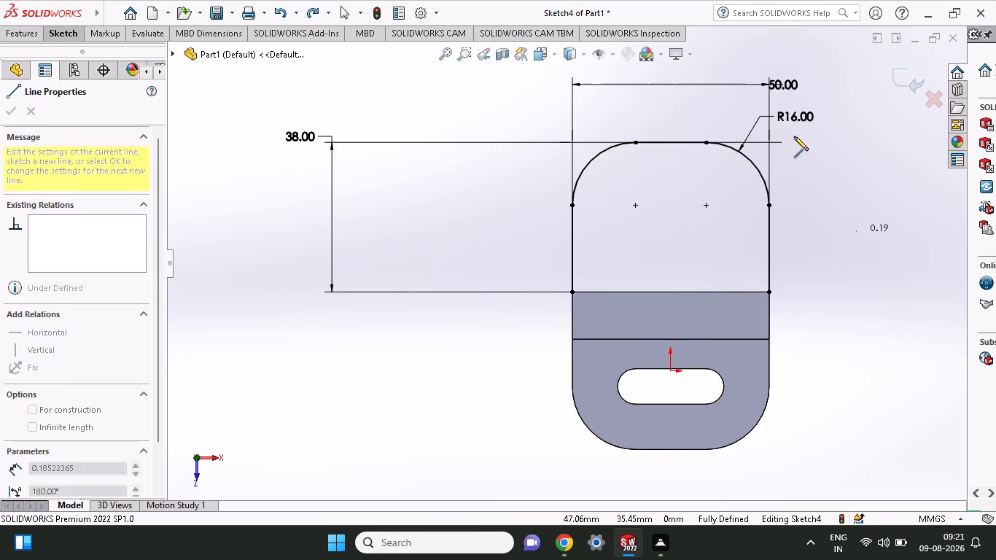
scroll(793, 192, "up", 1)
right_click(793, 192)
left_click(822, 69)
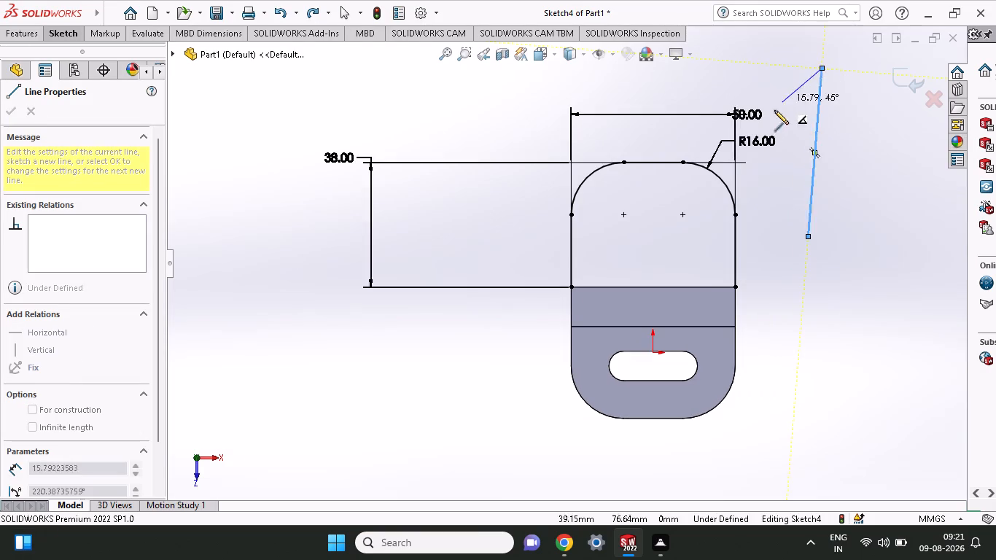
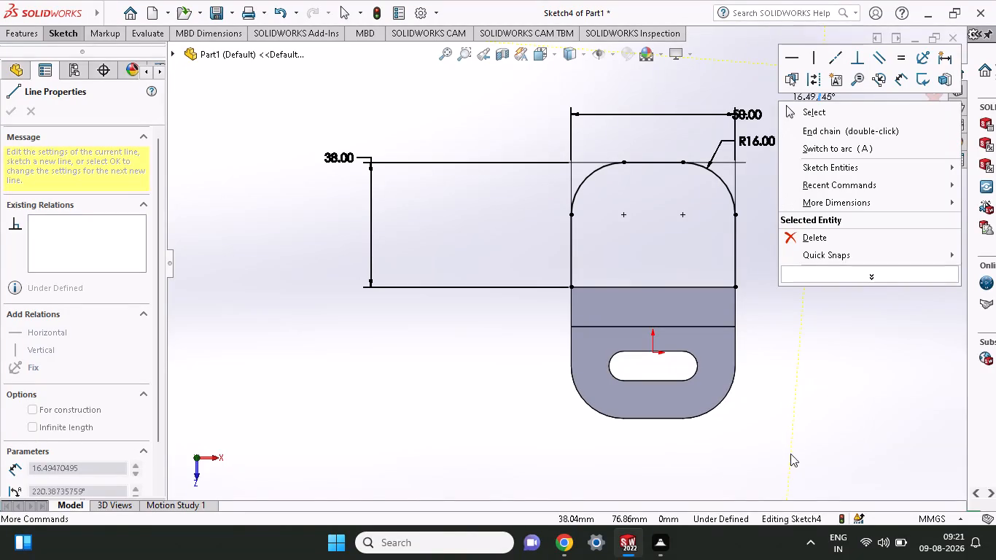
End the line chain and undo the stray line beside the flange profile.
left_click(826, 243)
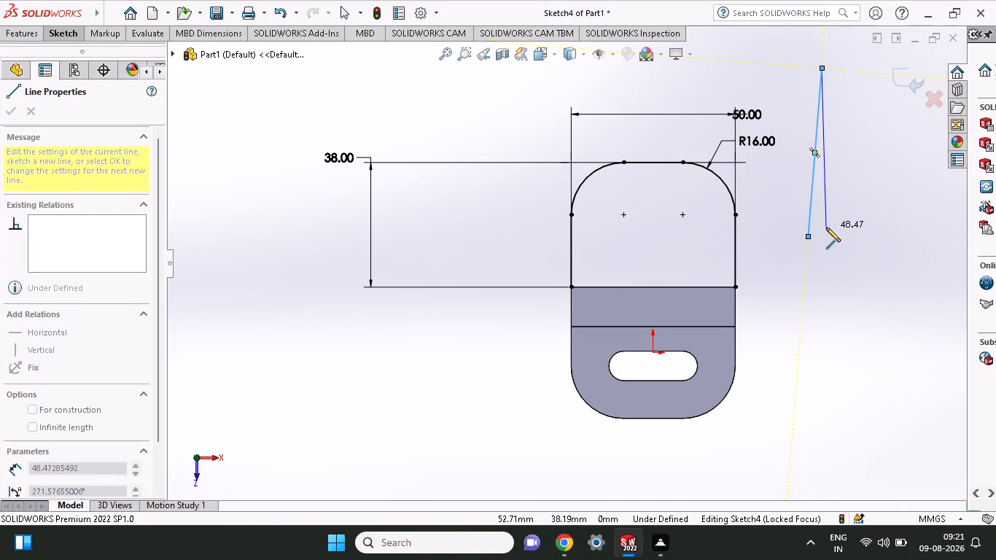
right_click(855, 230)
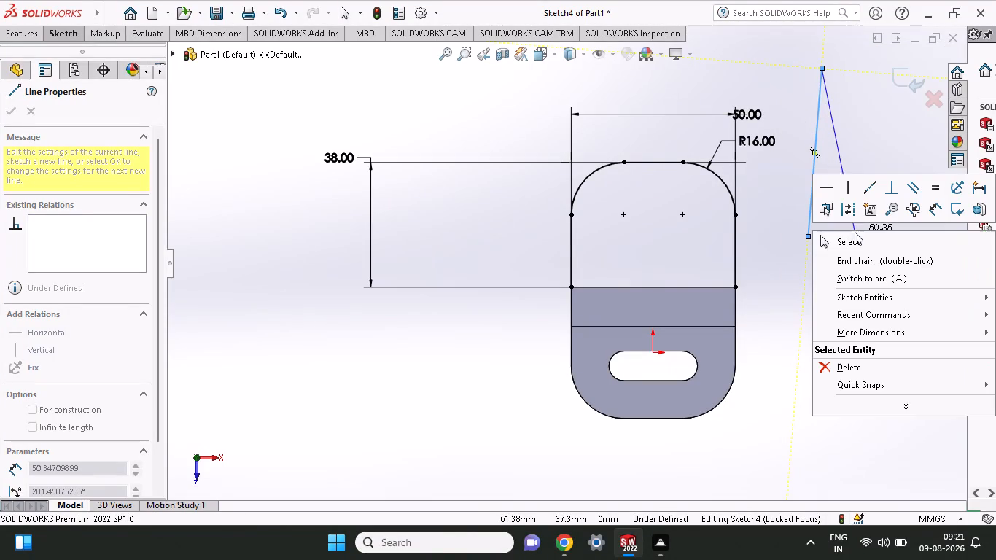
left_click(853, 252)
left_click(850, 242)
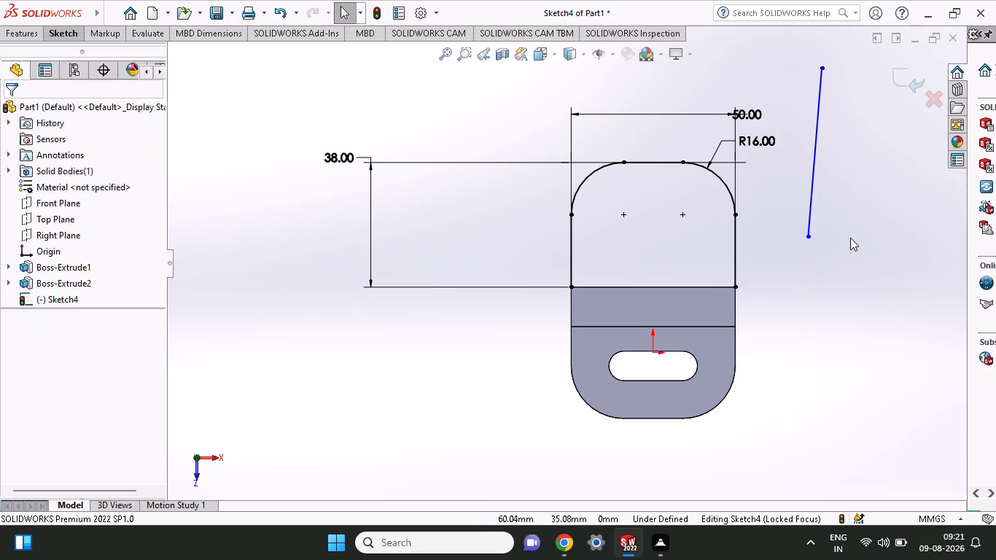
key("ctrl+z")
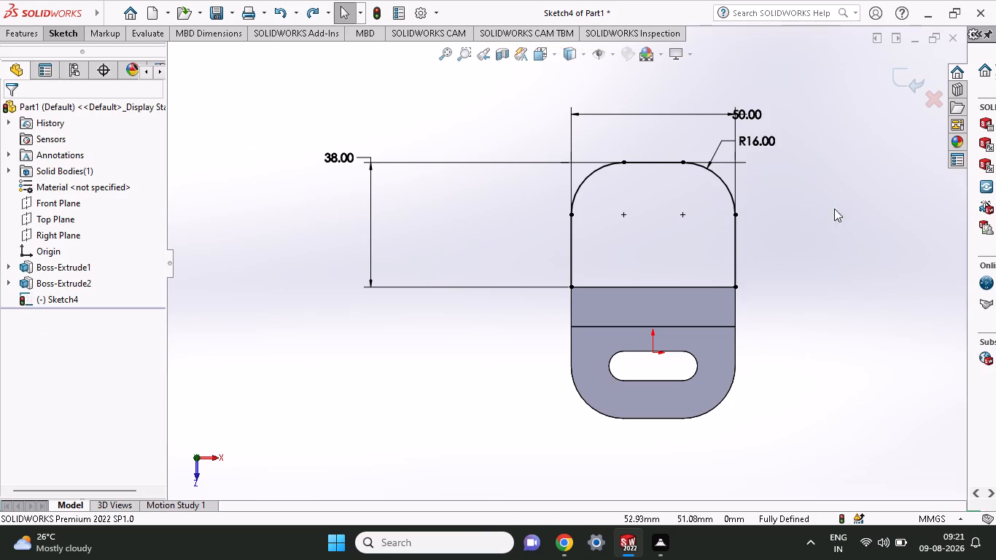
Set the flange's corner fillet radius to 9 mm.
double_click(762, 145)
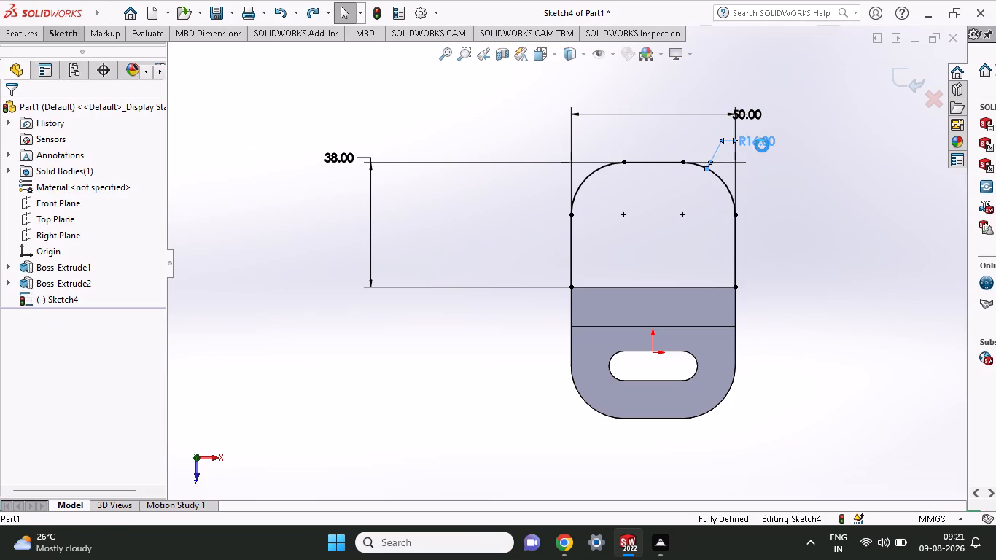
key("9")
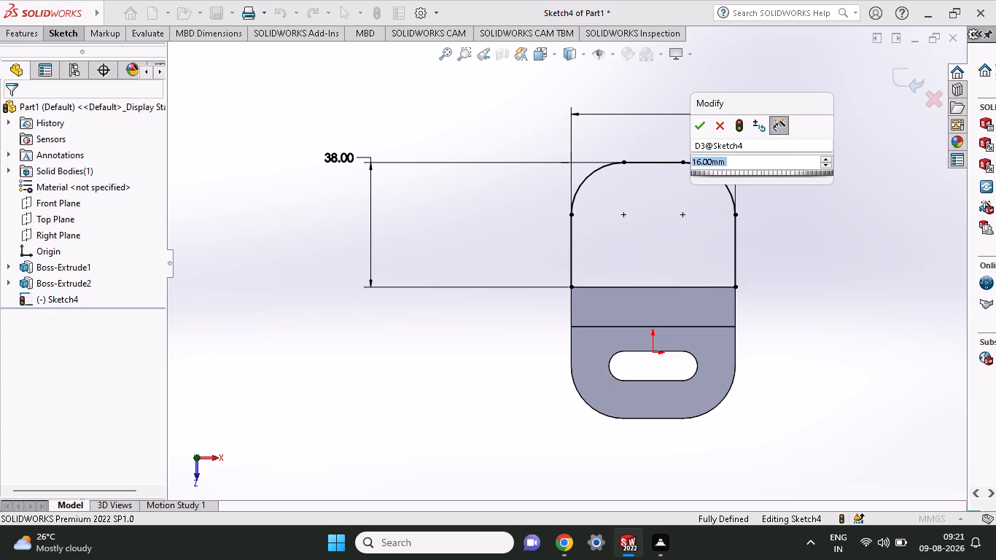
left_click(699, 121)
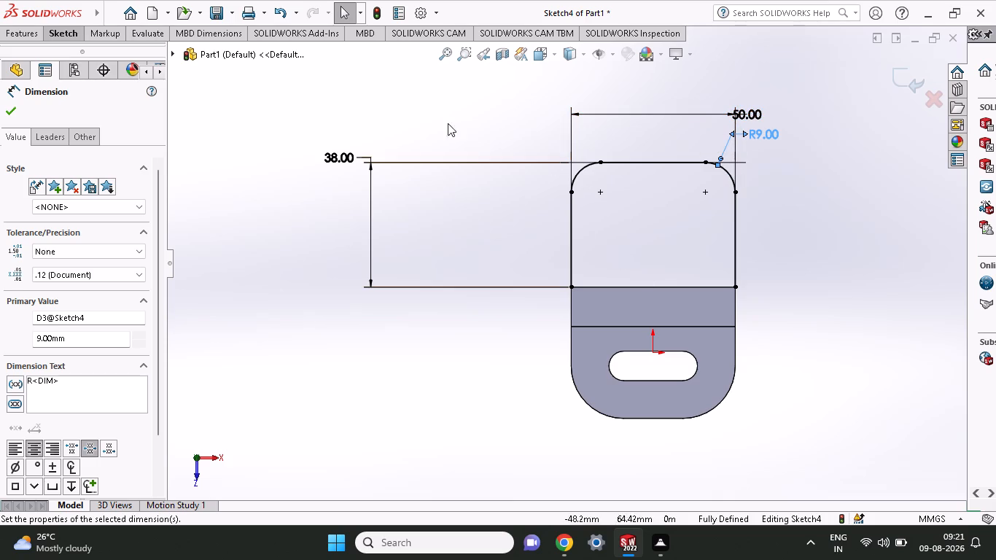
Sketch a vertical line about 17 mm long from one fillet's end on the outer edge, plus a horizontal line to the adjacent side edge.
left_click(76, 35)
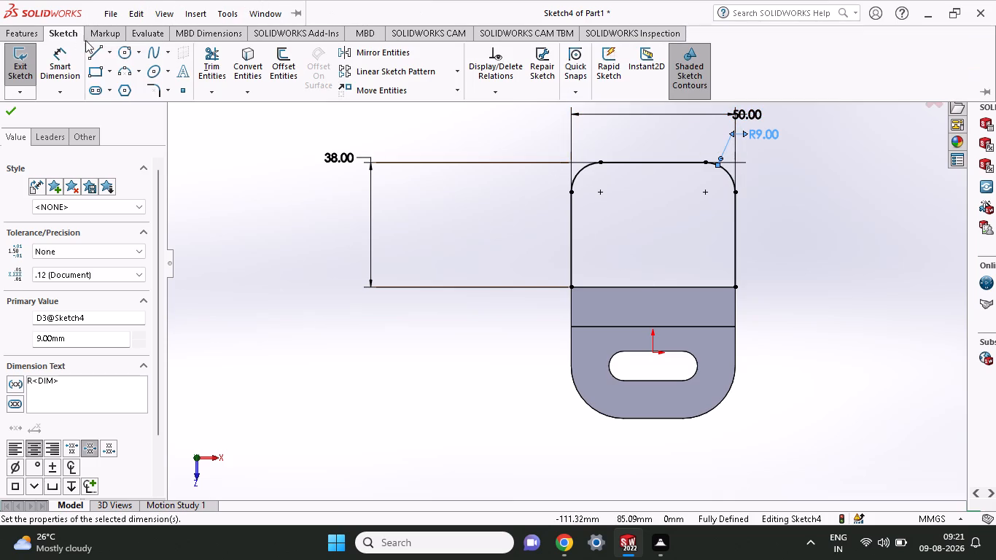
left_click(92, 46)
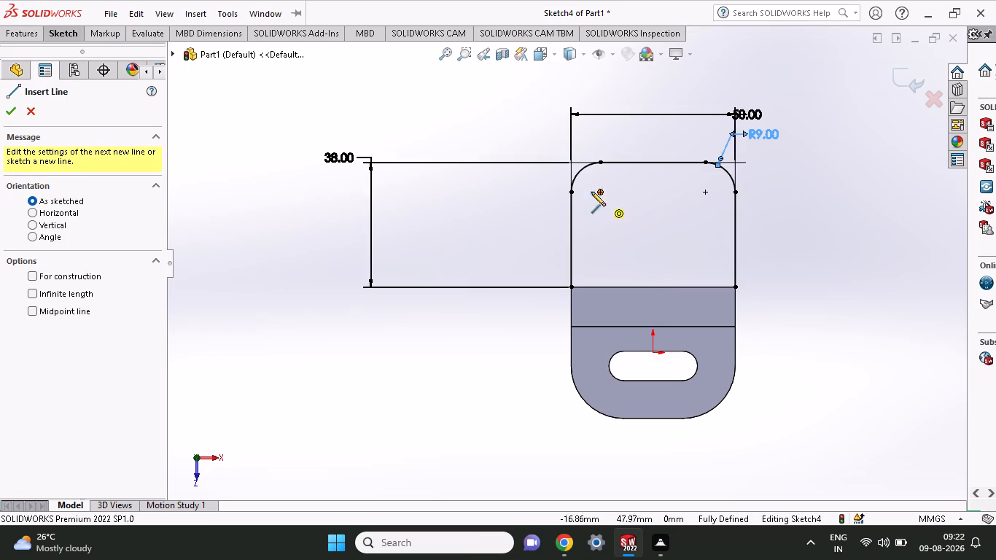
left_click(598, 164)
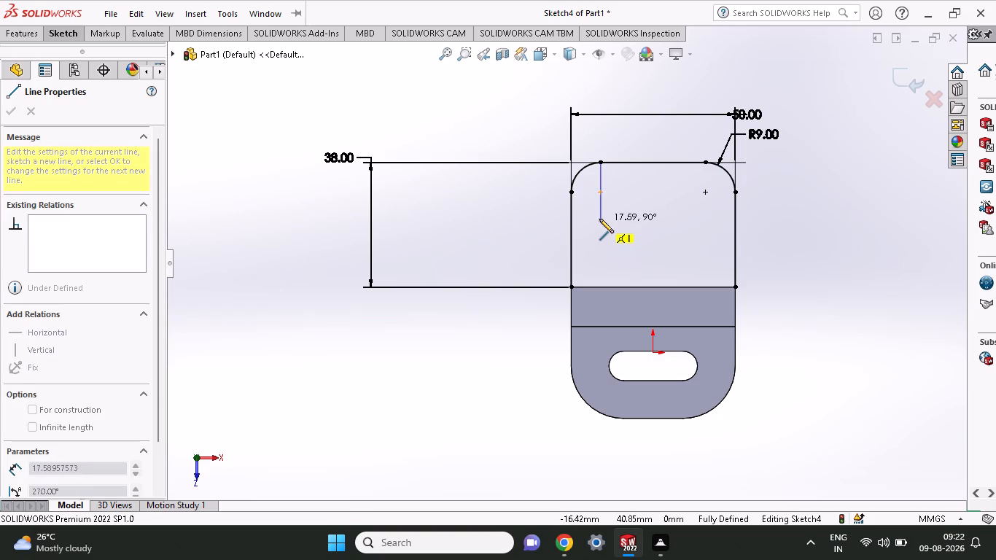
left_click(599, 219)
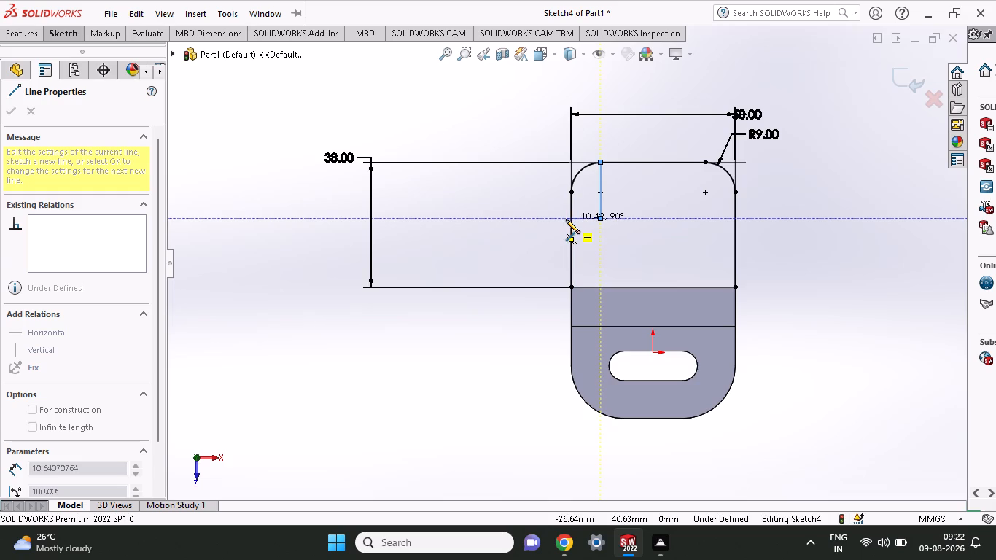
left_click(569, 218)
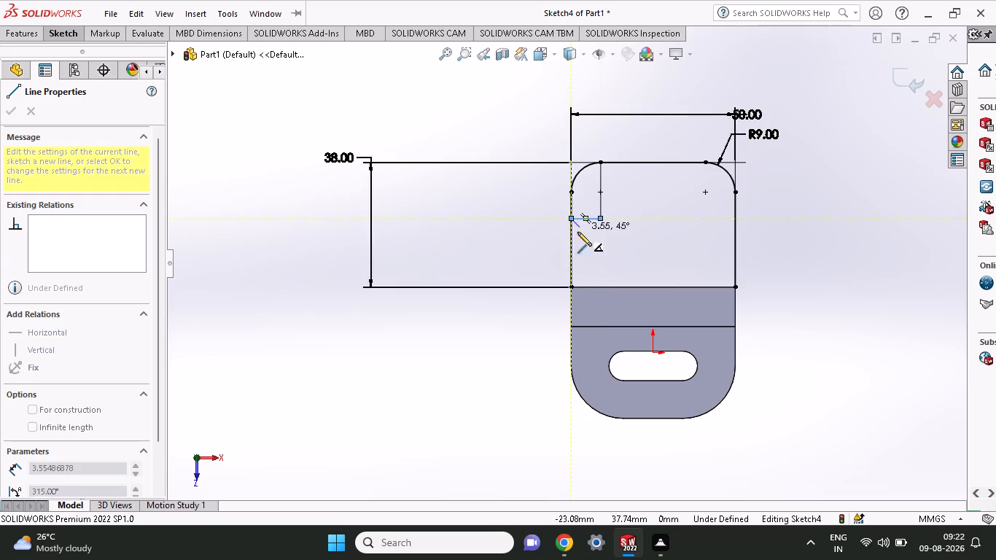
right_click(528, 241)
left_click(534, 245)
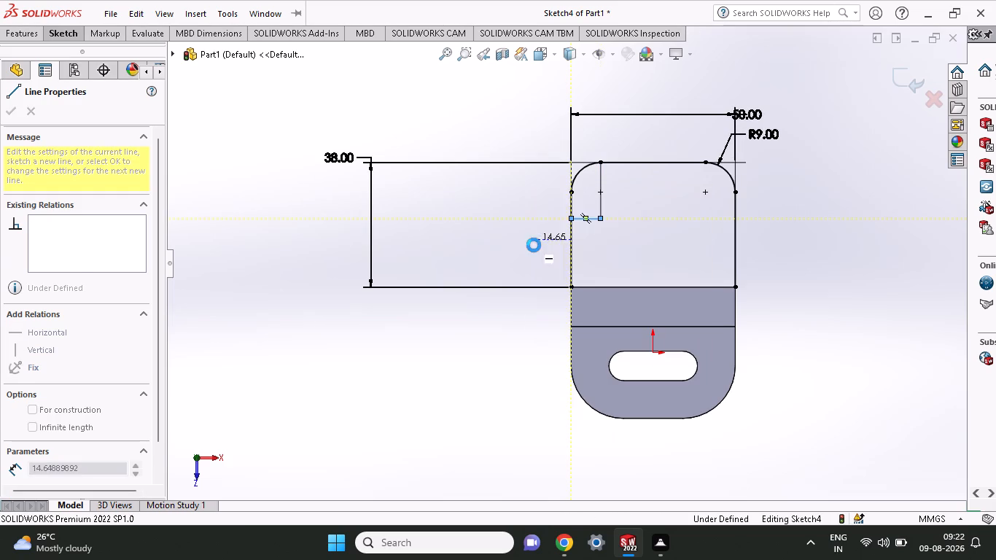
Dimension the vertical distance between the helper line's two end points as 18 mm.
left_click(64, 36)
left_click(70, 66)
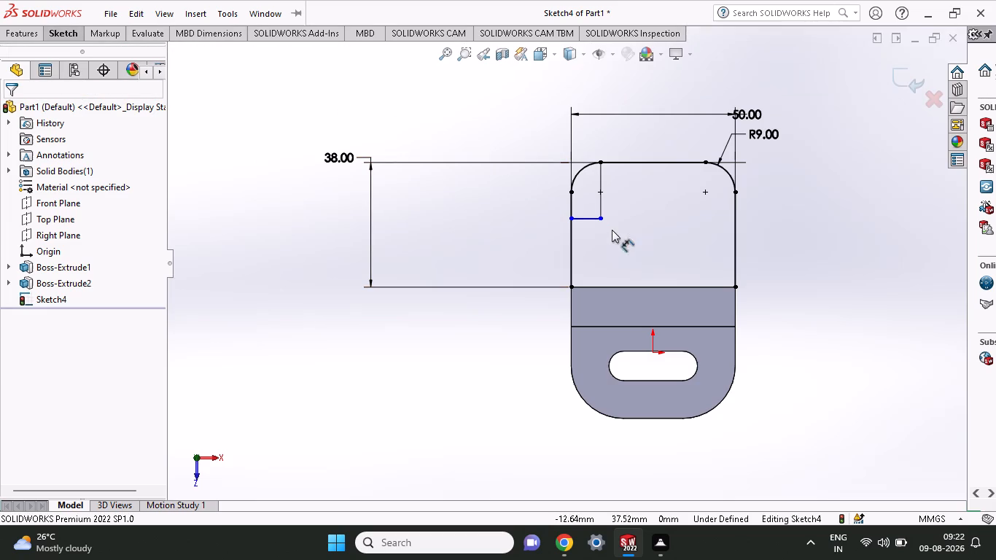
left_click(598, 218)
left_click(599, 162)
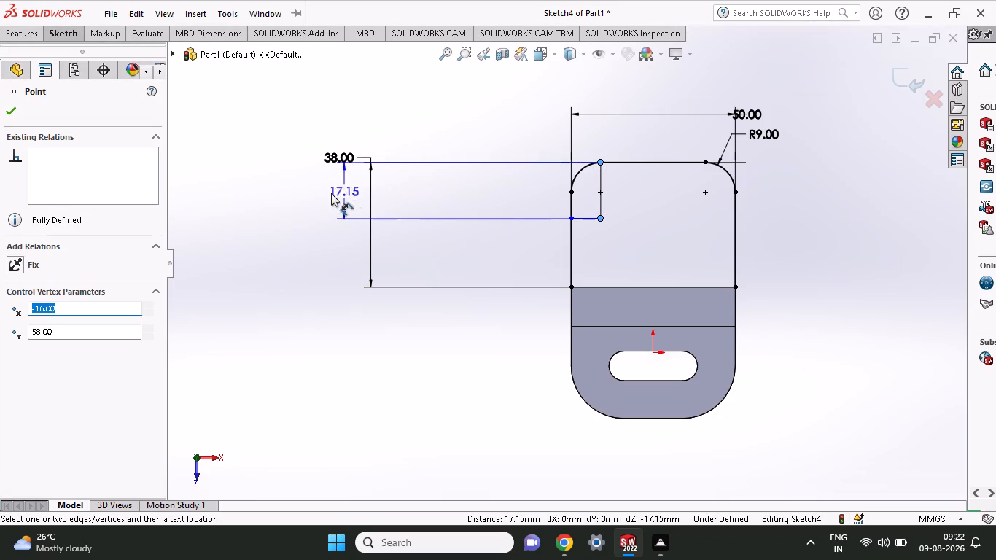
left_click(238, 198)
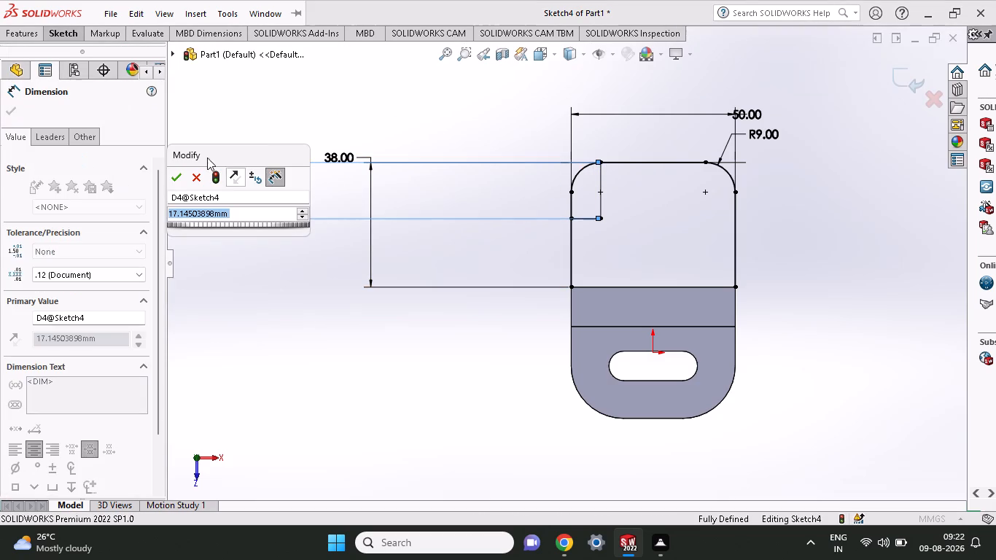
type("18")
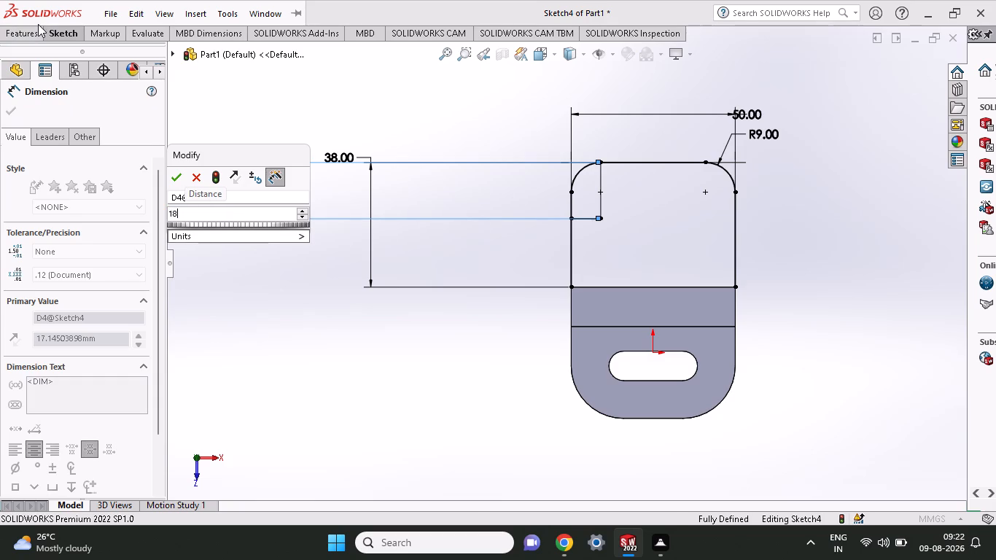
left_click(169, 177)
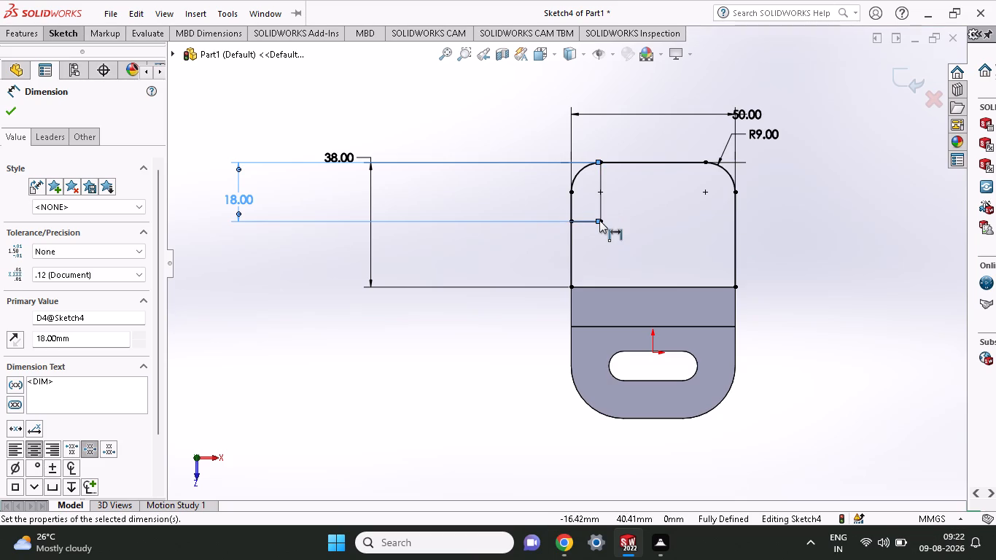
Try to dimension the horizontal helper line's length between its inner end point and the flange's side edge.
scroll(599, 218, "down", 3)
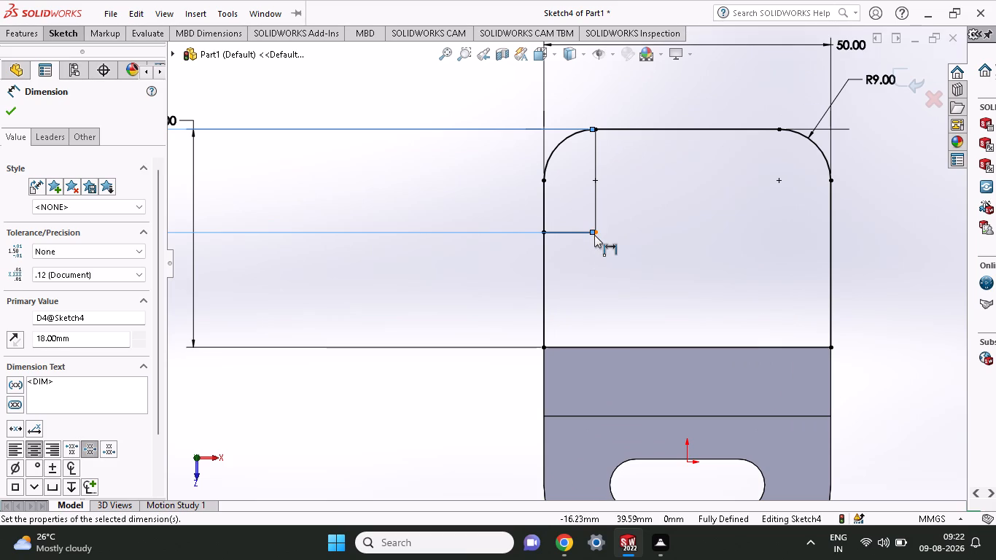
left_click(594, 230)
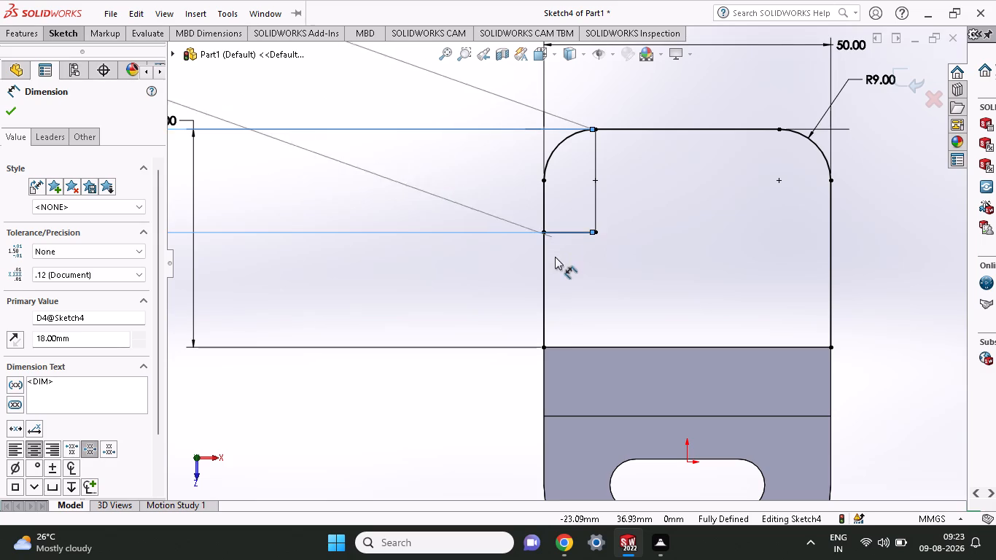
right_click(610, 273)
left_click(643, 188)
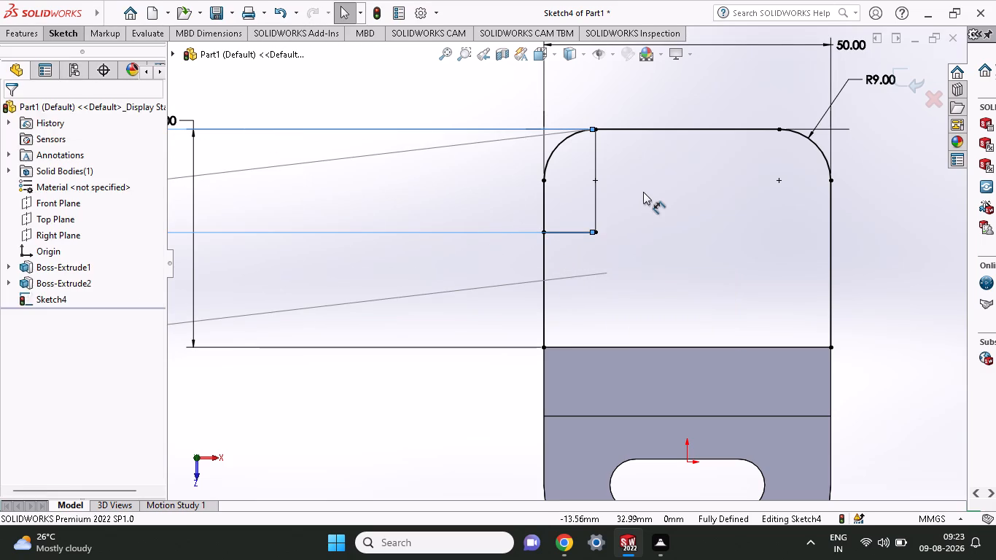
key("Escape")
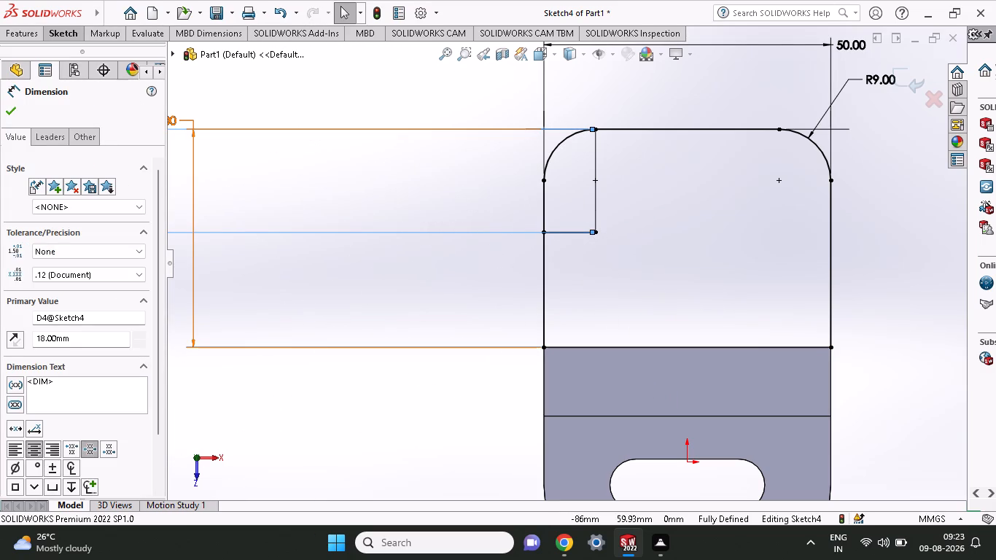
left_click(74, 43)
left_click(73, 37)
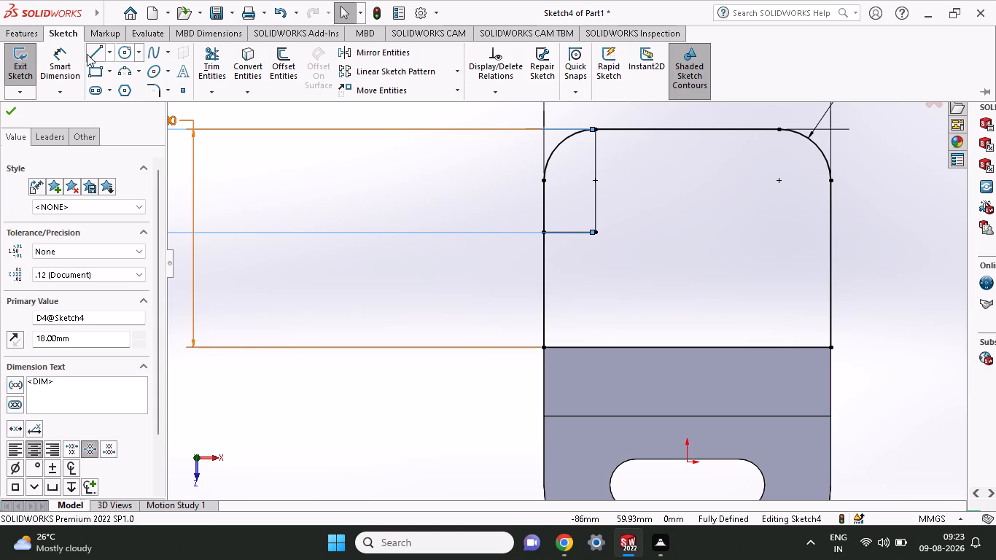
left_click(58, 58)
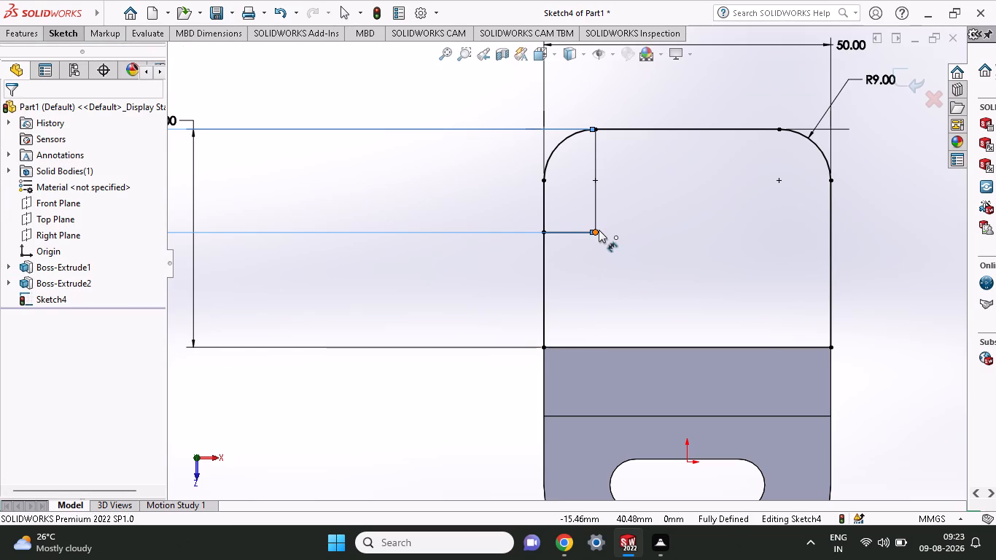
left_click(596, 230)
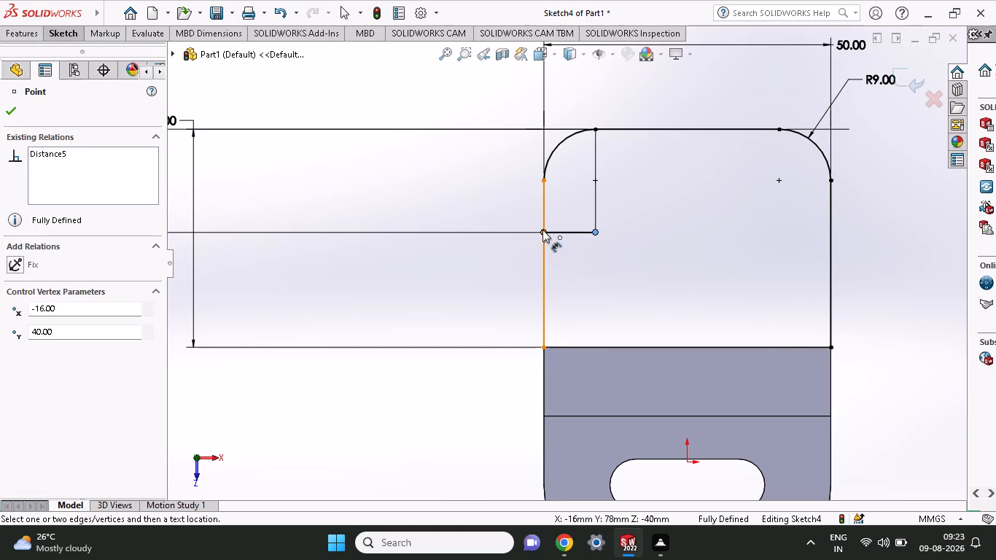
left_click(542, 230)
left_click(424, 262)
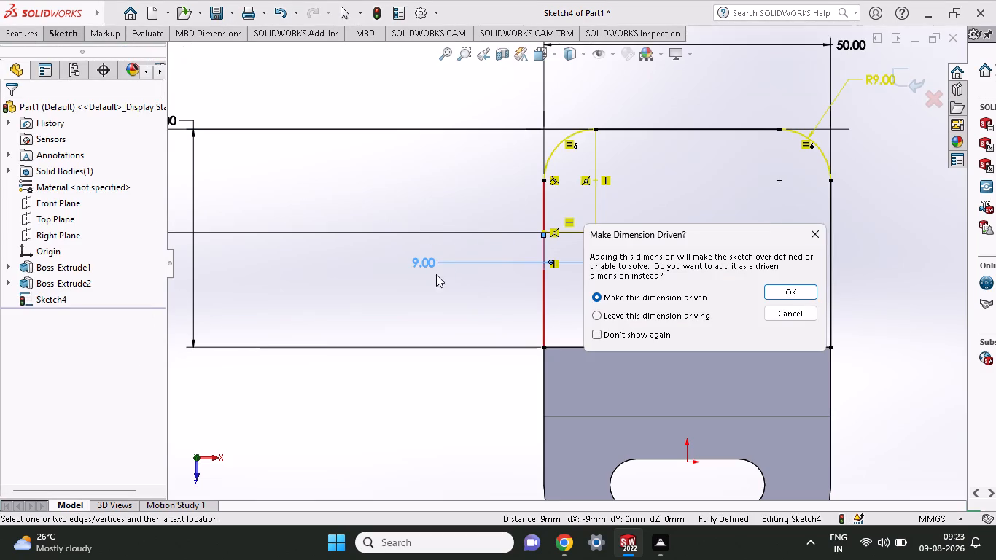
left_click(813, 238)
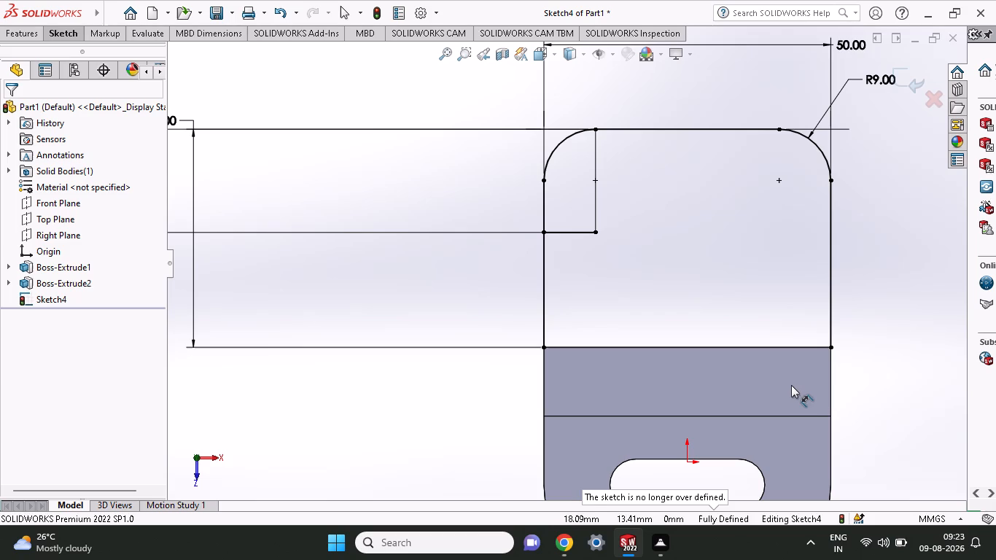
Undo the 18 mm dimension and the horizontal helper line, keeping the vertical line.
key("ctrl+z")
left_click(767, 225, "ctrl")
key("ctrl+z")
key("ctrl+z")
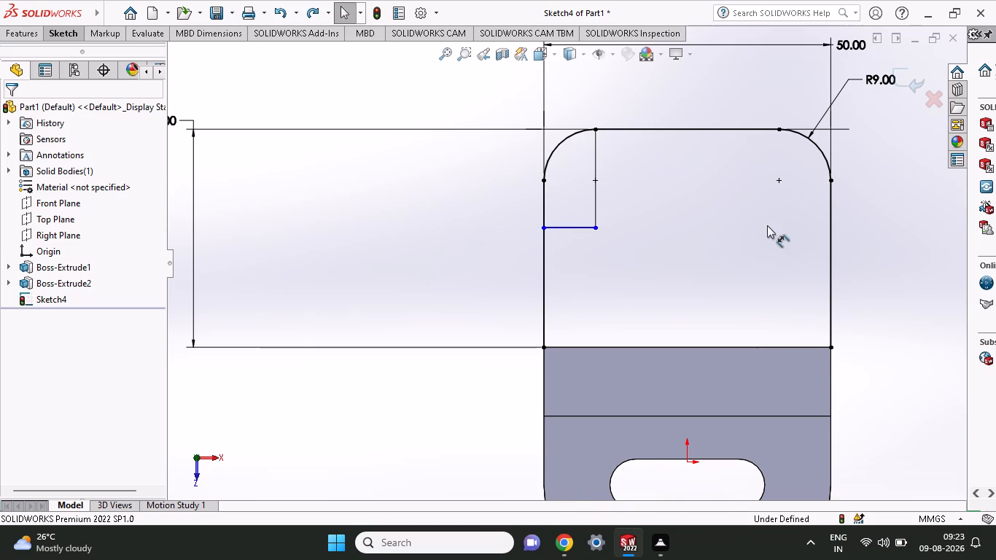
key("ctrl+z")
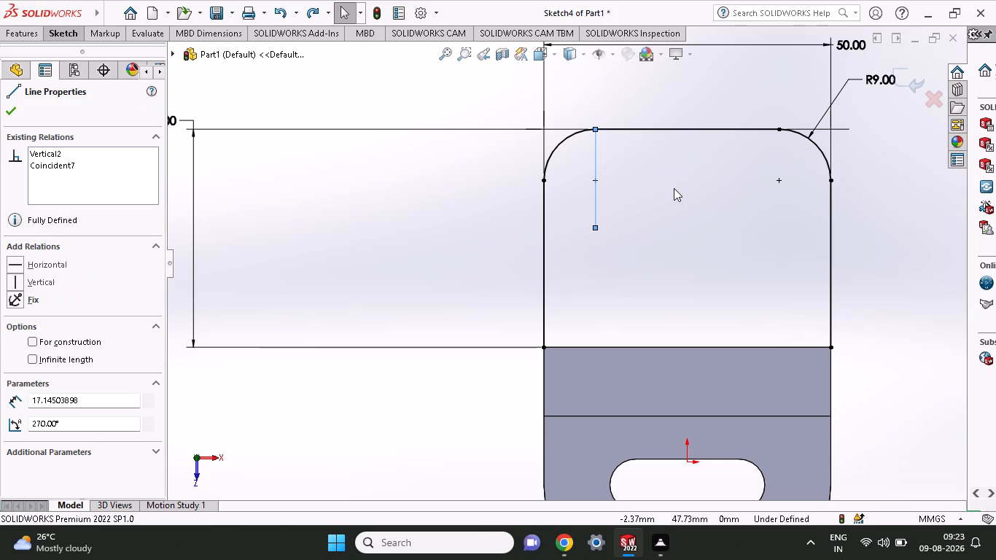
Dimension the vertical distance between the vertical helper line's two end points as 18 mm.
scroll(483, 152, "up", 2)
scroll(500, 149, "down", 1)
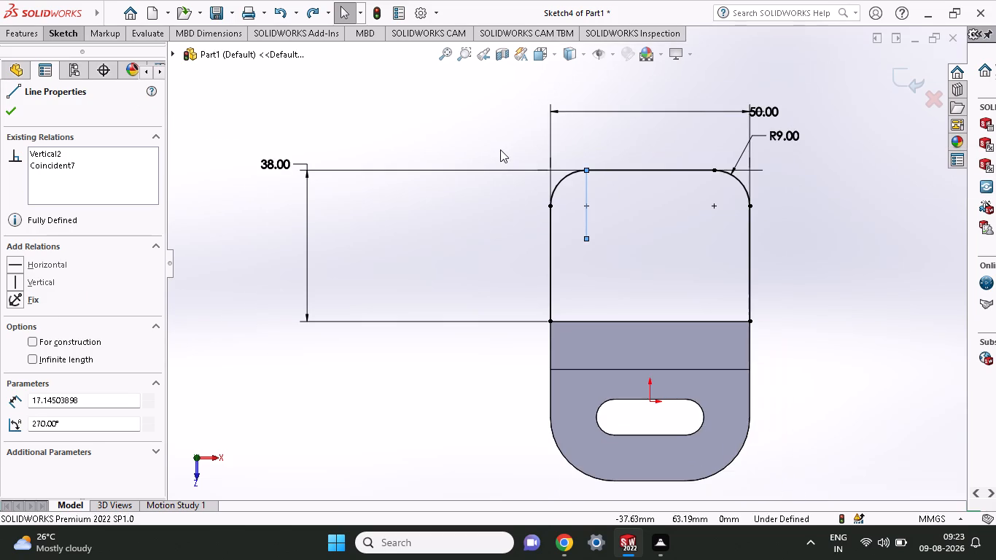
scroll(500, 149, "down", 1)
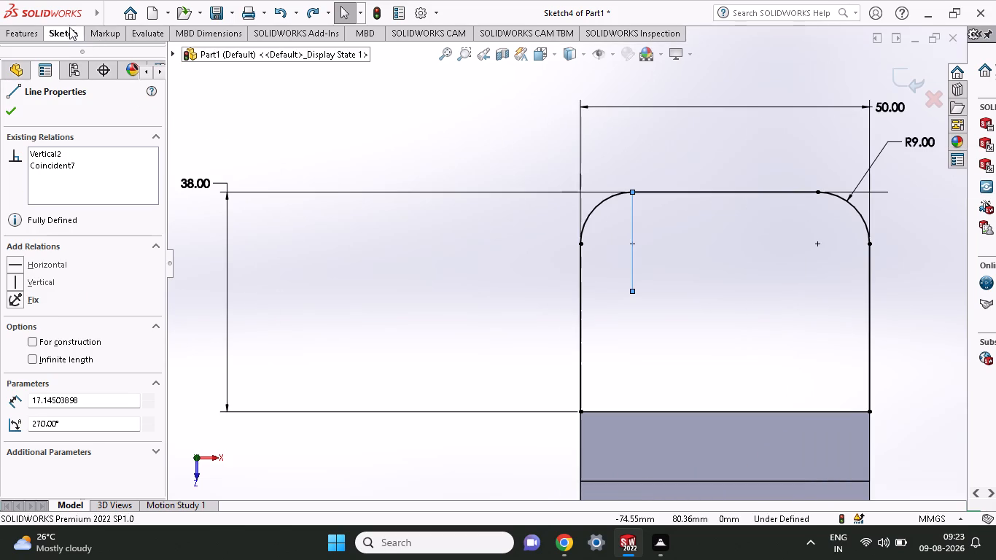
left_click(69, 26)
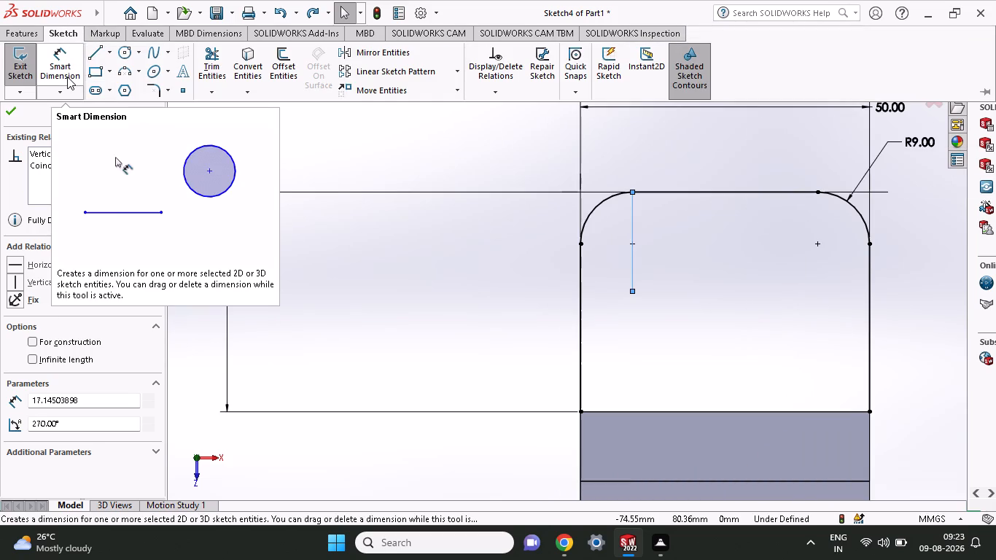
left_click(67, 77)
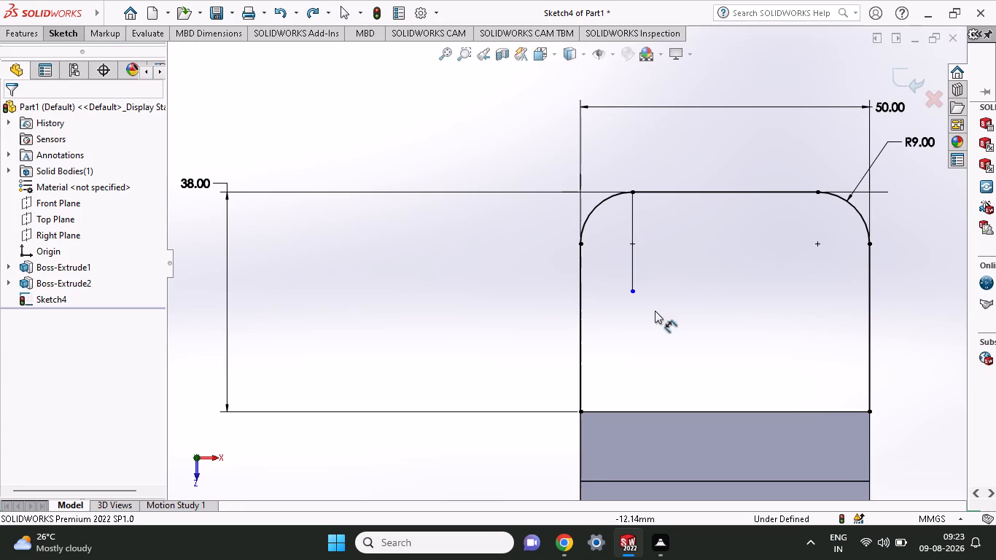
left_click(629, 288)
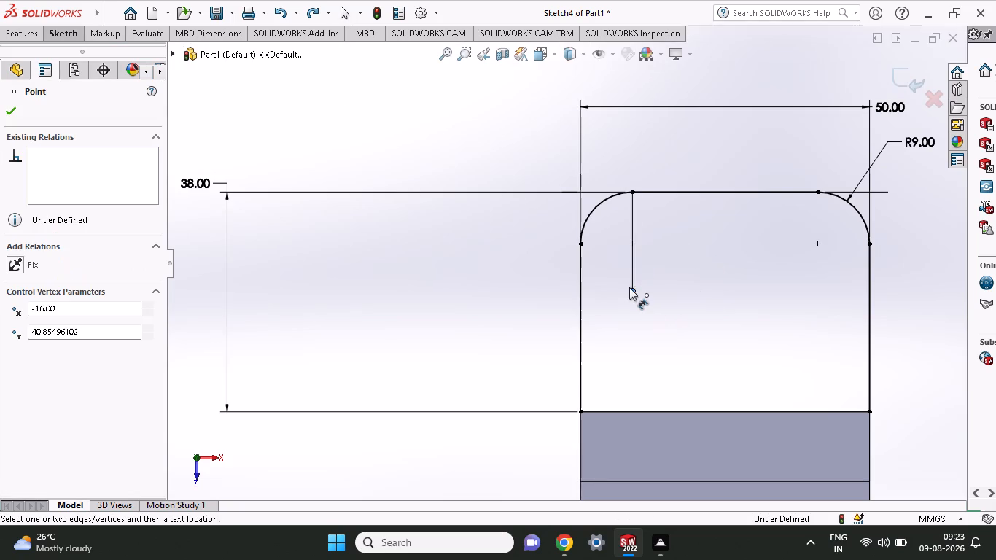
left_click(633, 193)
left_click(451, 232)
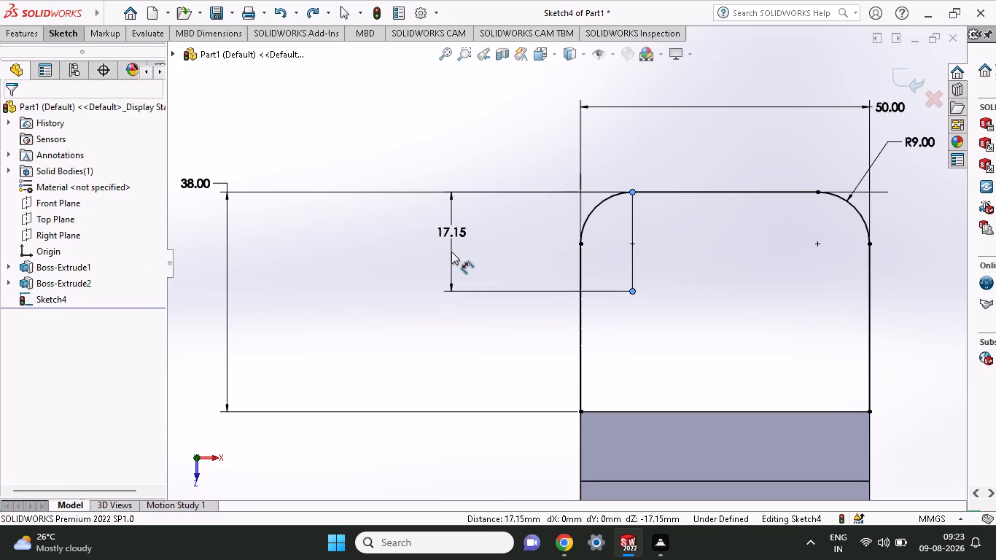
type("18")
key("Return")
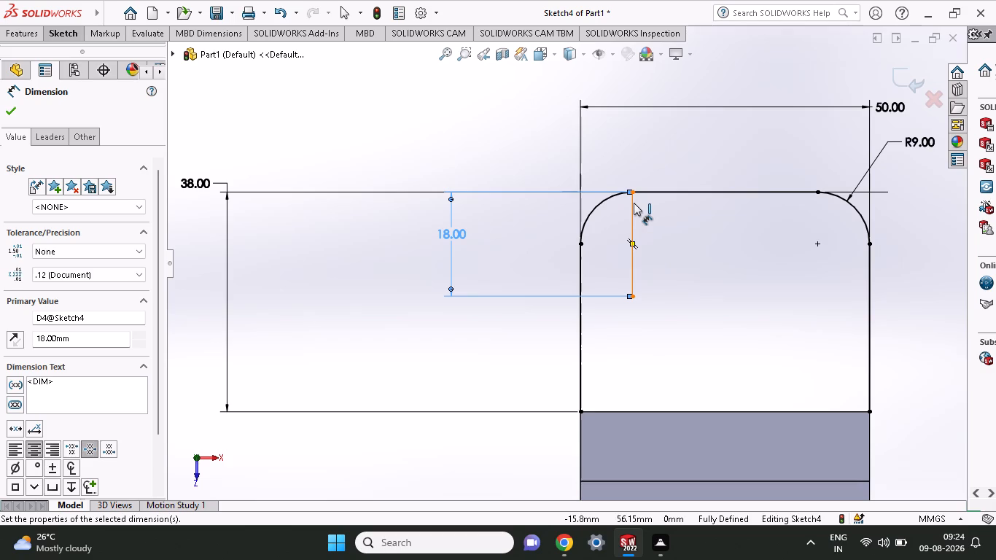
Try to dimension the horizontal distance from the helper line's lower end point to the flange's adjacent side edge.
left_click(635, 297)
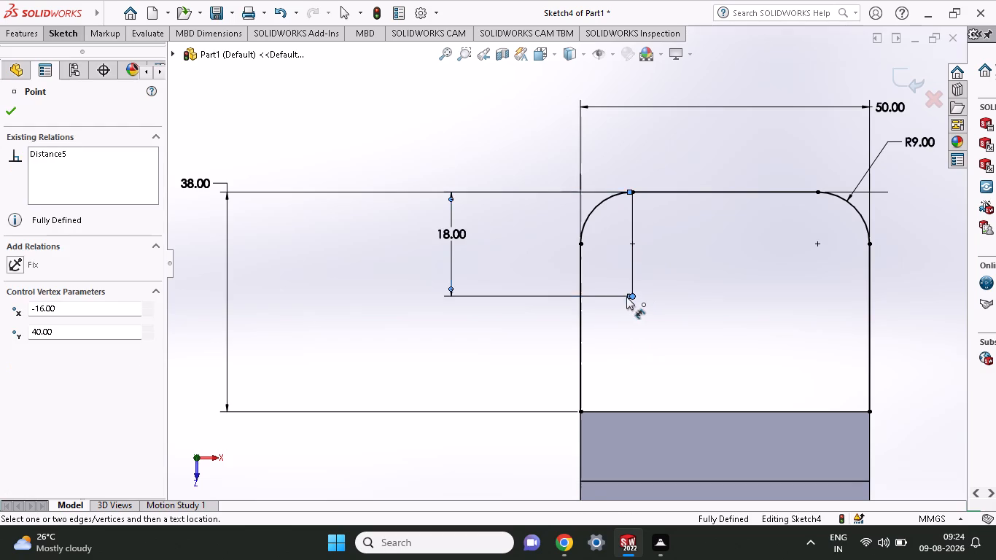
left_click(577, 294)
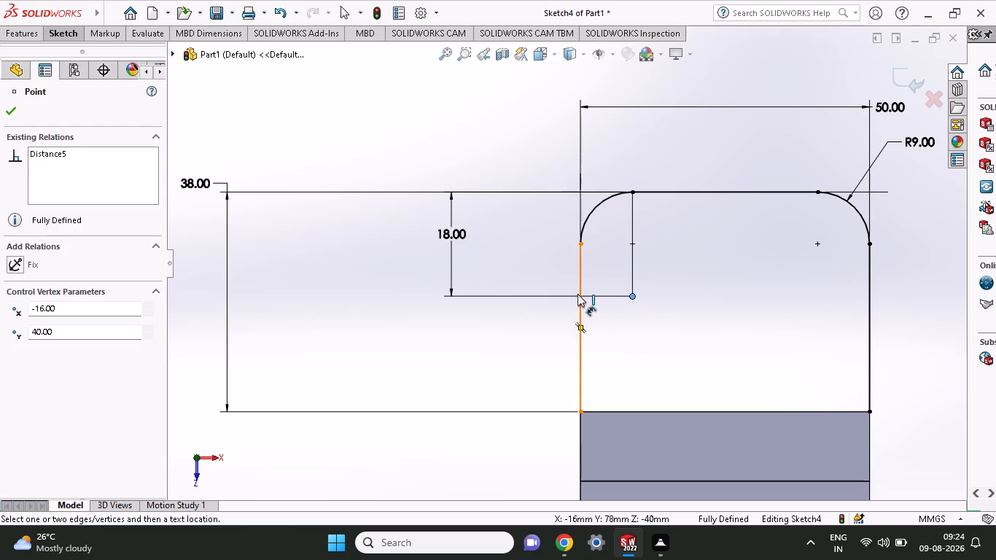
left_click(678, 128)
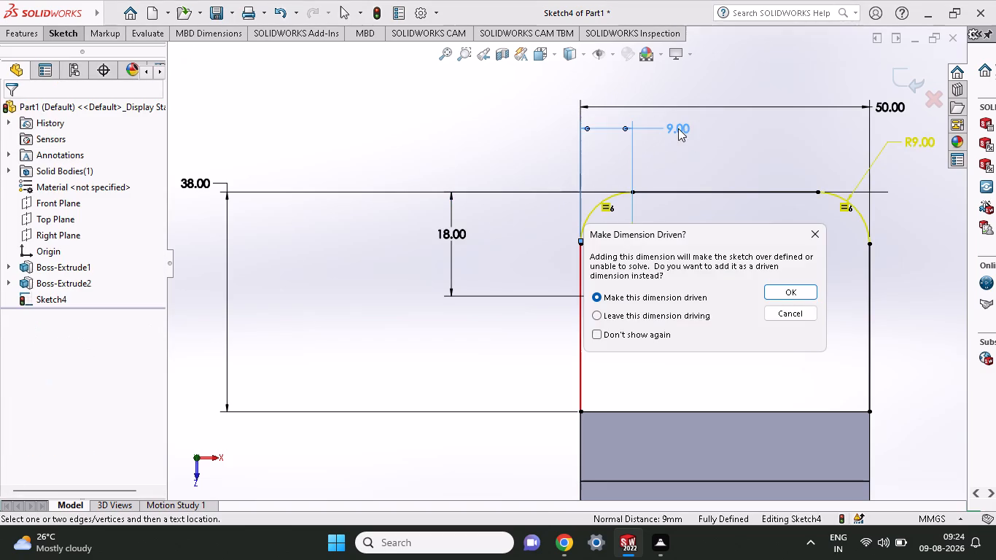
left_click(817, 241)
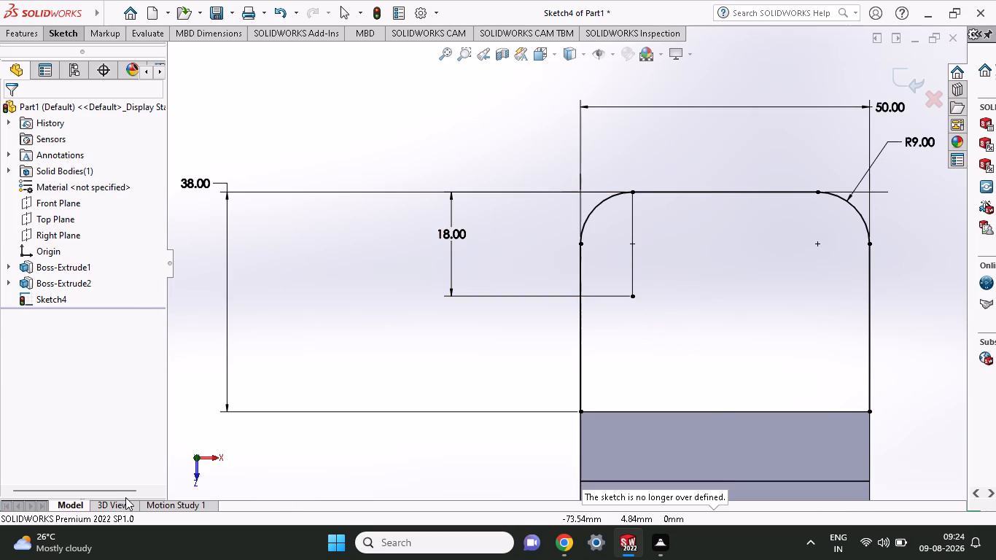
Sketch two level circles, radius about 4.4 mm at the helper line's lower end and about 4 mm below the other fillet's centre.
left_click(65, 34)
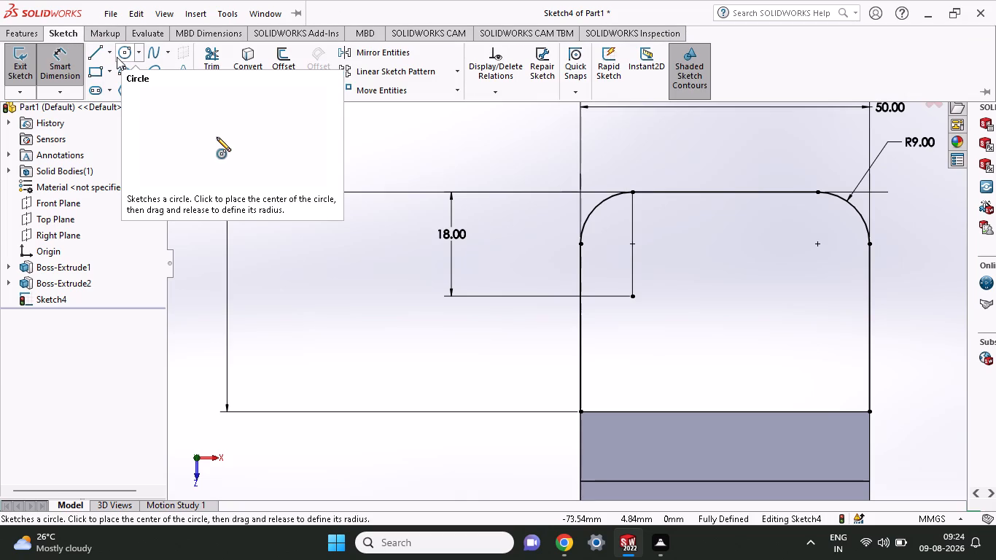
left_click(128, 51)
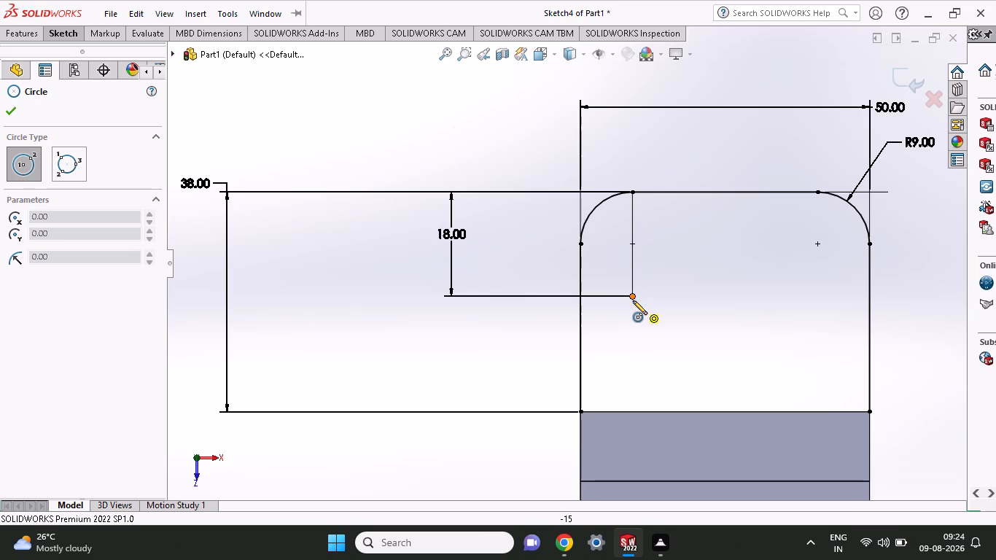
left_click(633, 300)
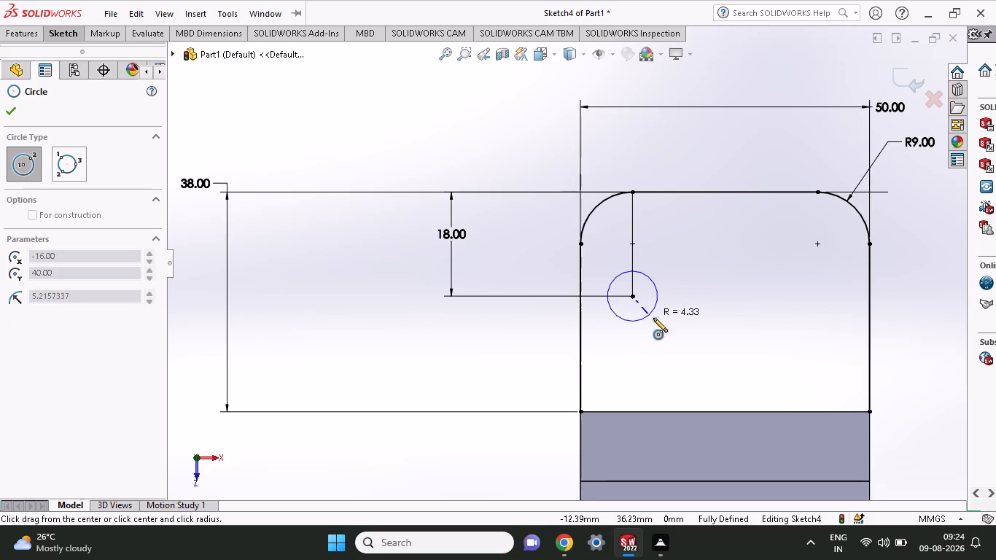
left_click(652, 313)
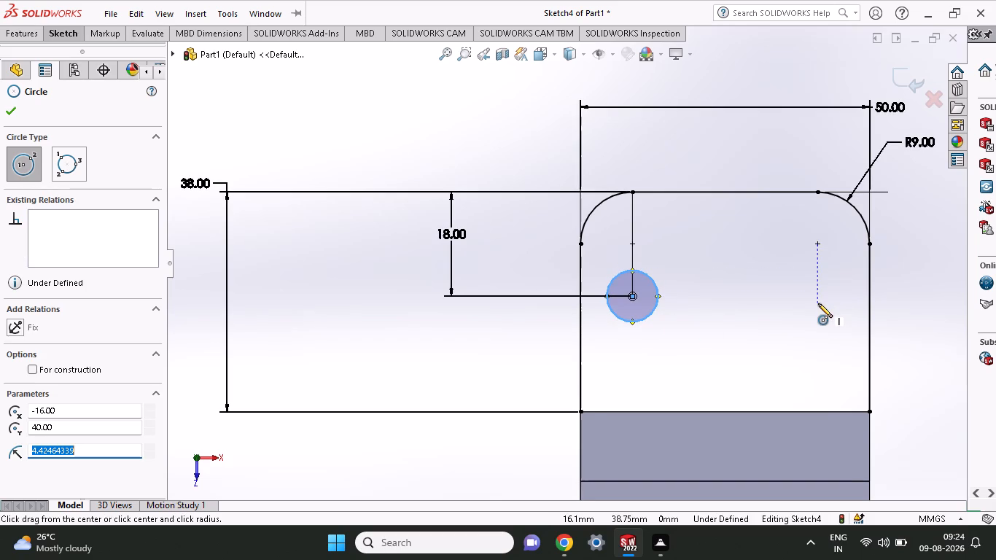
left_click(818, 298)
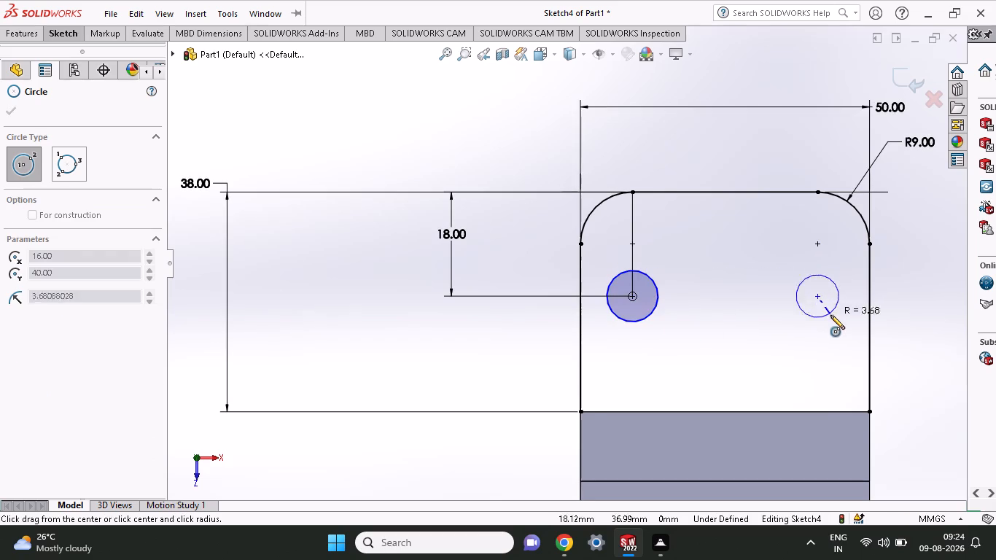
left_click(830, 315)
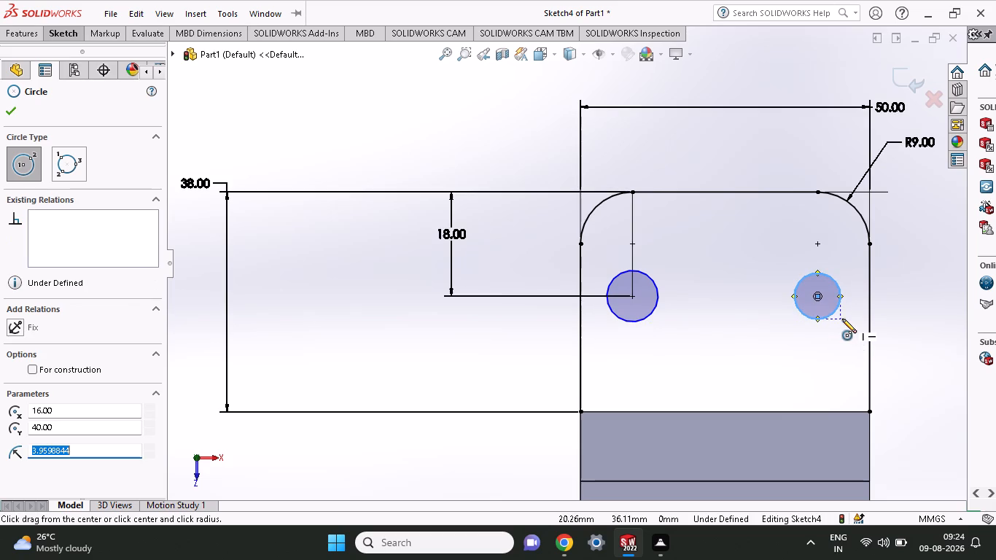
Dimension both flange hole circles with a diameter of 9 mm.
left_click(58, 37)
left_click(67, 69)
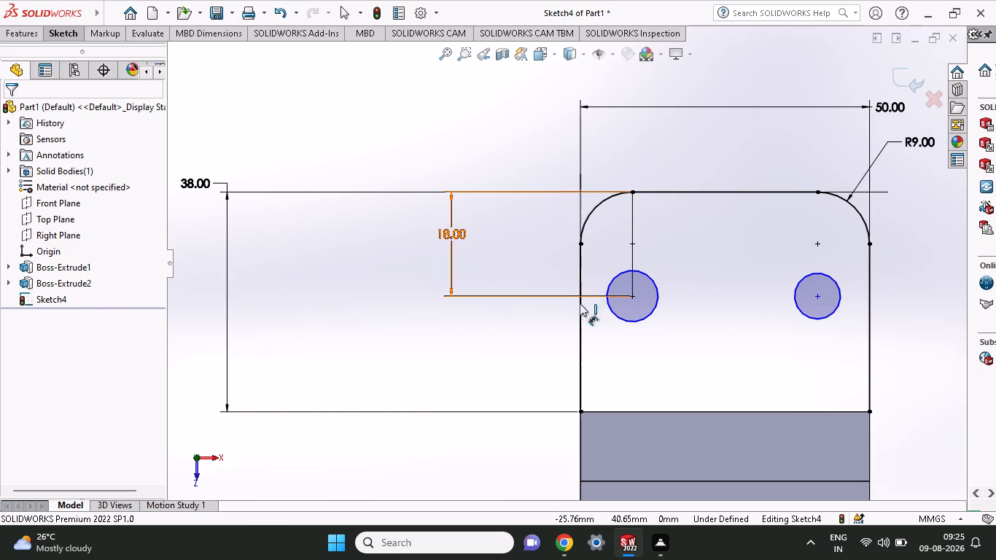
left_click(611, 314)
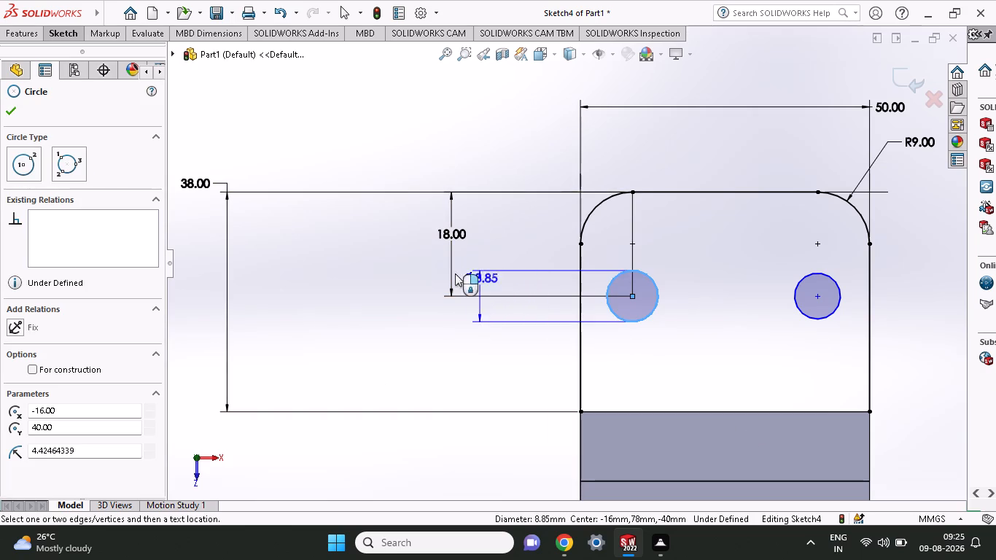
left_click(372, 271)
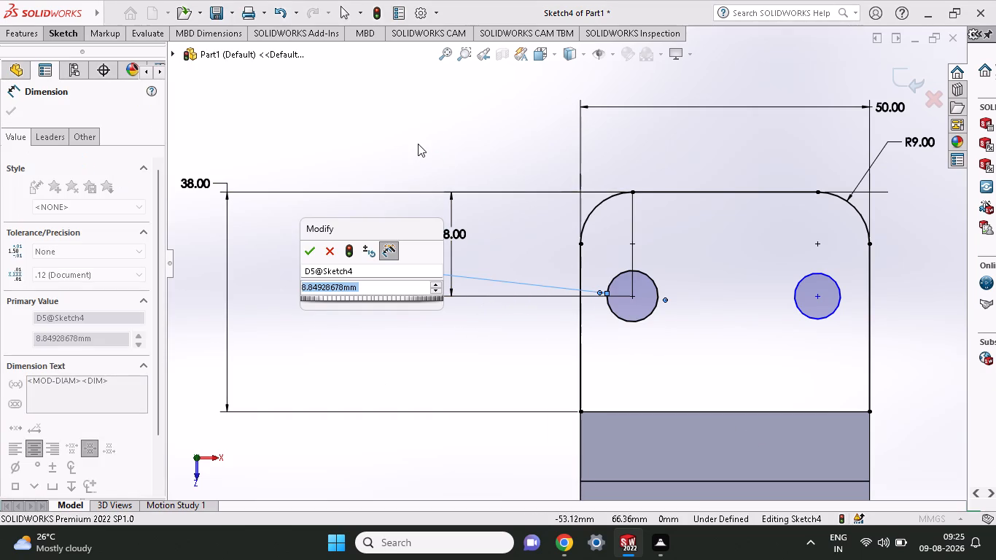
key("9")
key("Return")
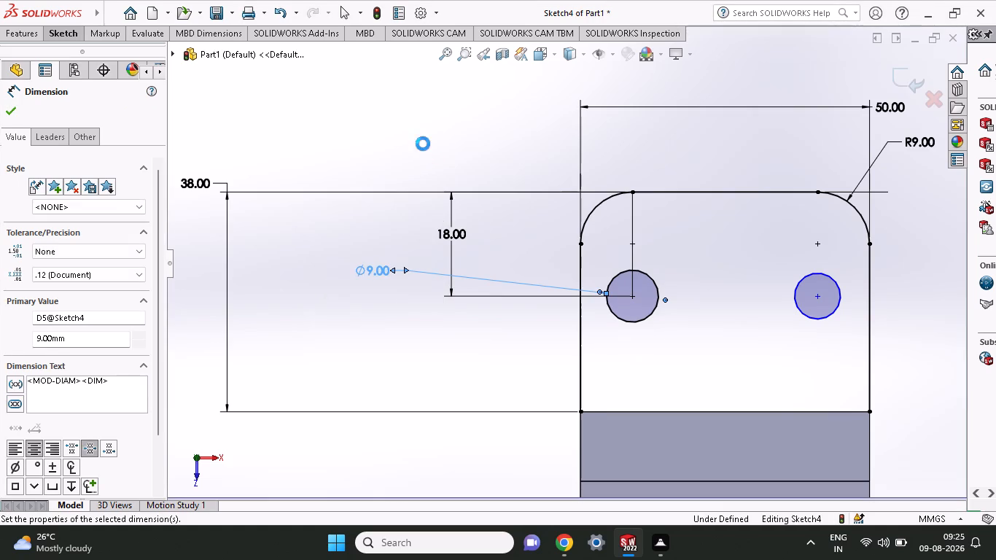
left_click(811, 314)
left_click(913, 303)
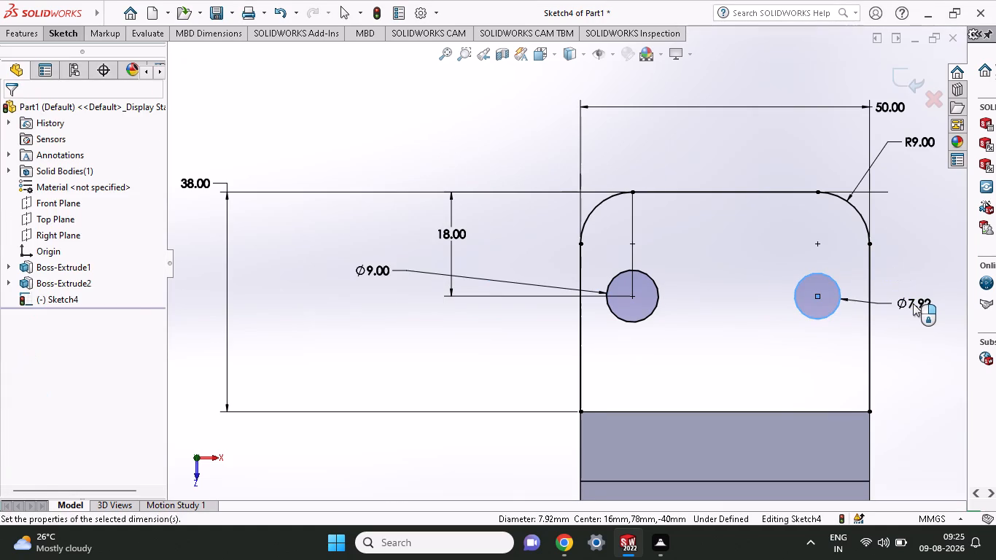
key("9")
key("Return")
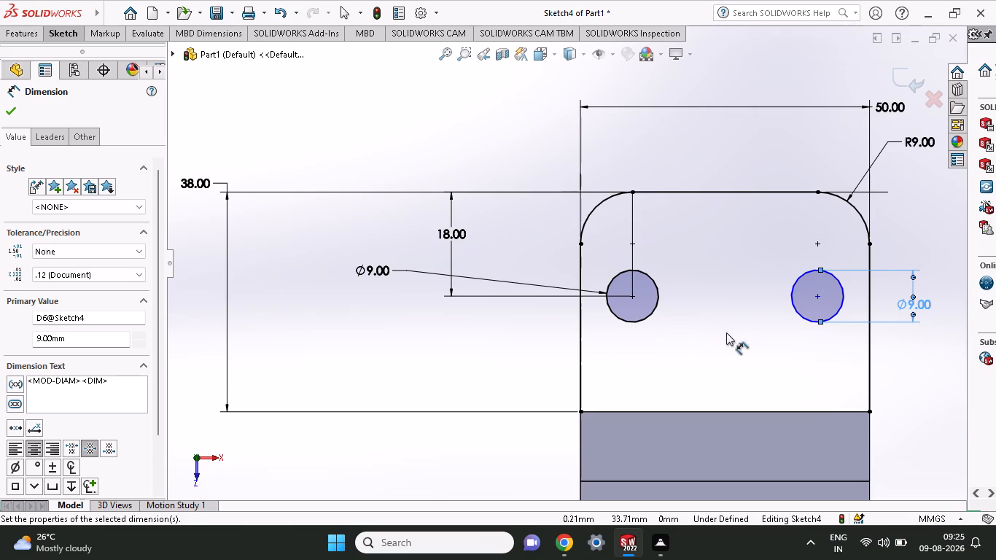
Close the flange profile with a 50 mm horizontal line along the wall edge, joining the lower ends of both side edges.
scroll(841, 333, "down", 3)
scroll(699, 329, "up", 2)
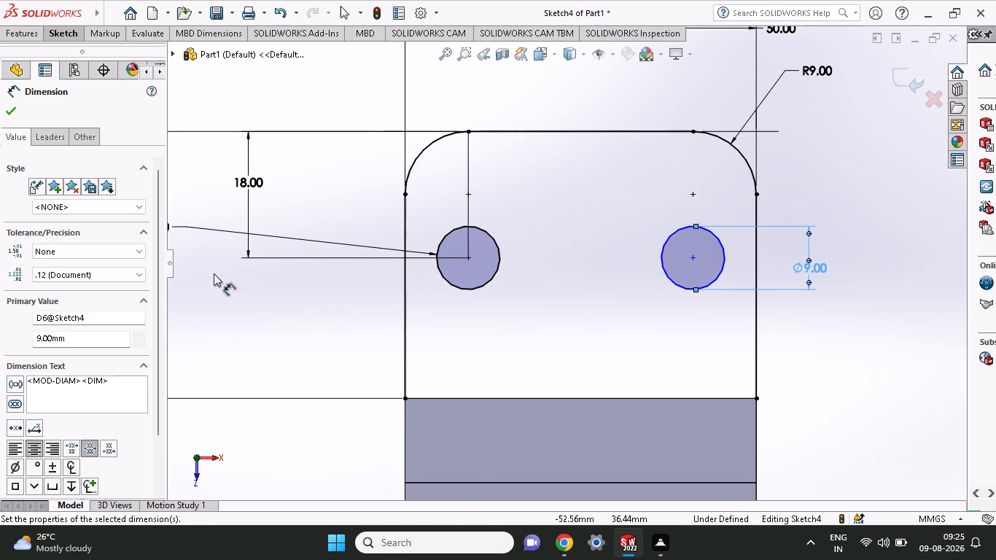
left_click(55, 42)
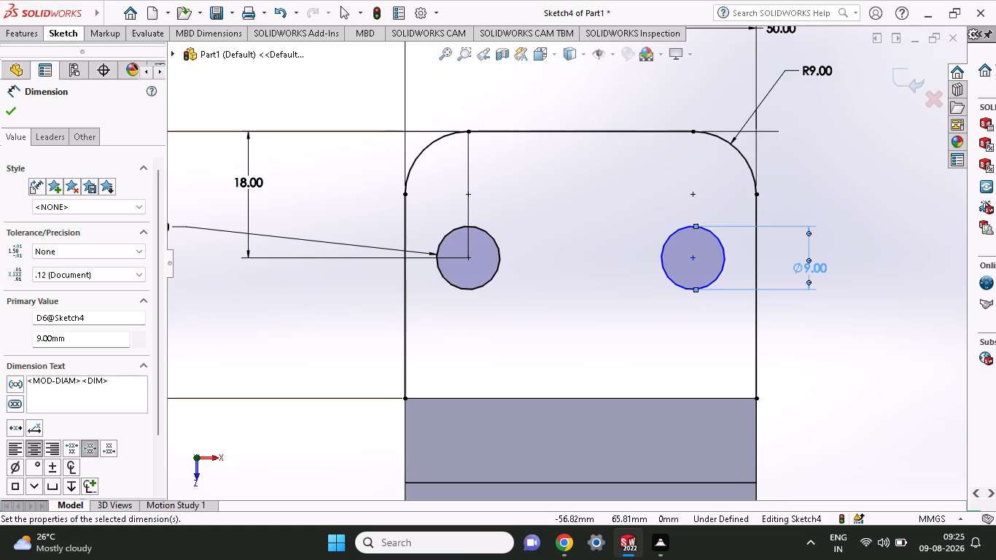
left_click(63, 42)
left_click(66, 36)
left_click(91, 55)
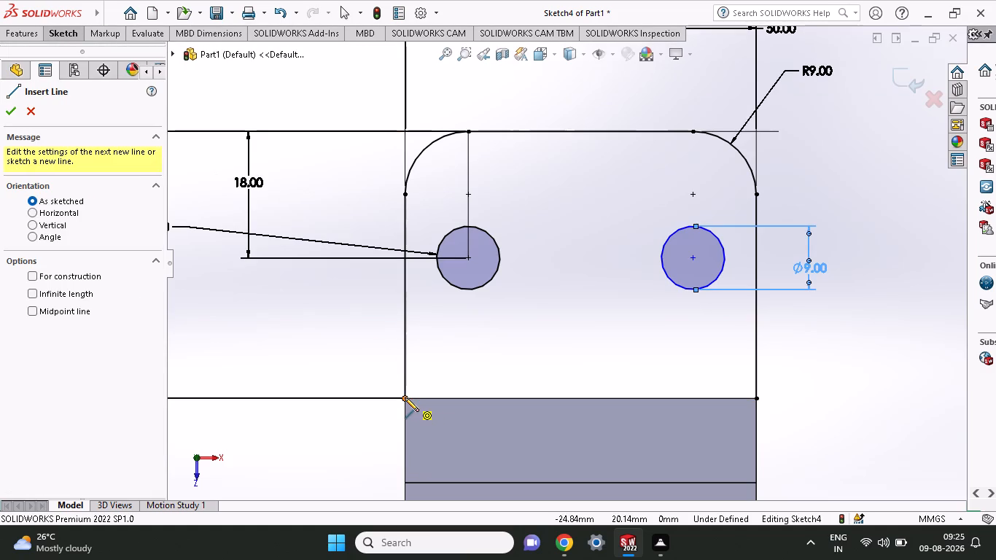
left_click(405, 397)
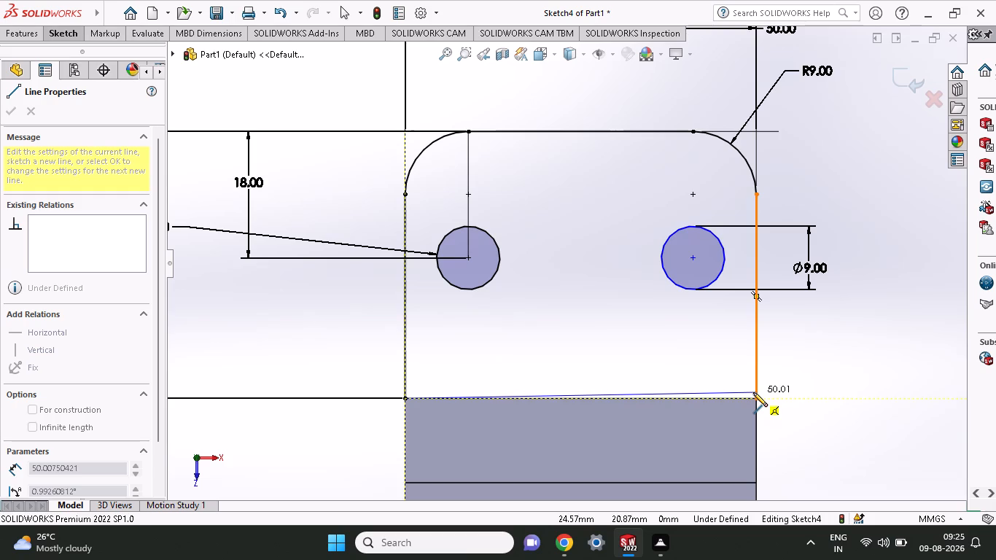
left_click(753, 397)
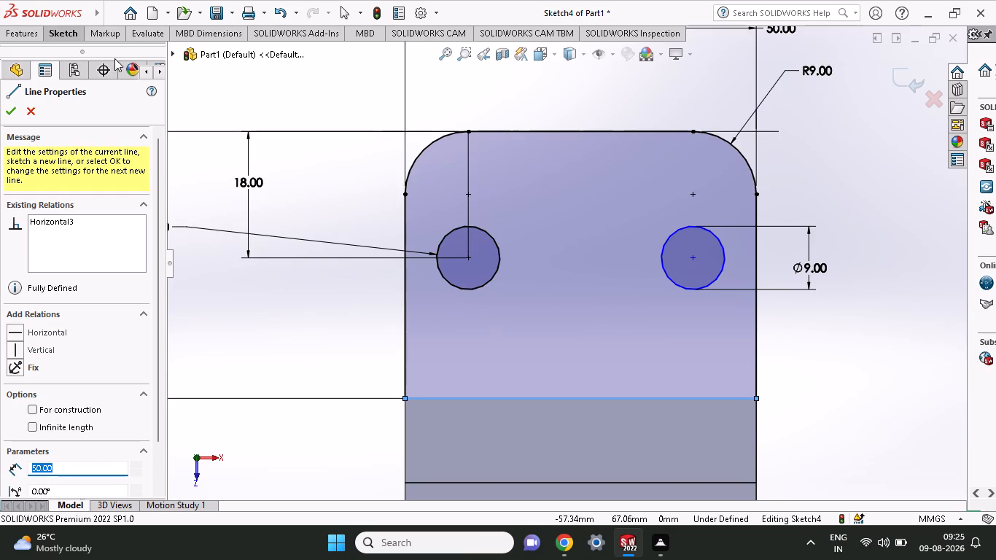
Extrude the flange region around the two holes 9 mm blind, reversed towards the slotted plate and merged with the body.
left_click(32, 34)
left_click(24, 61)
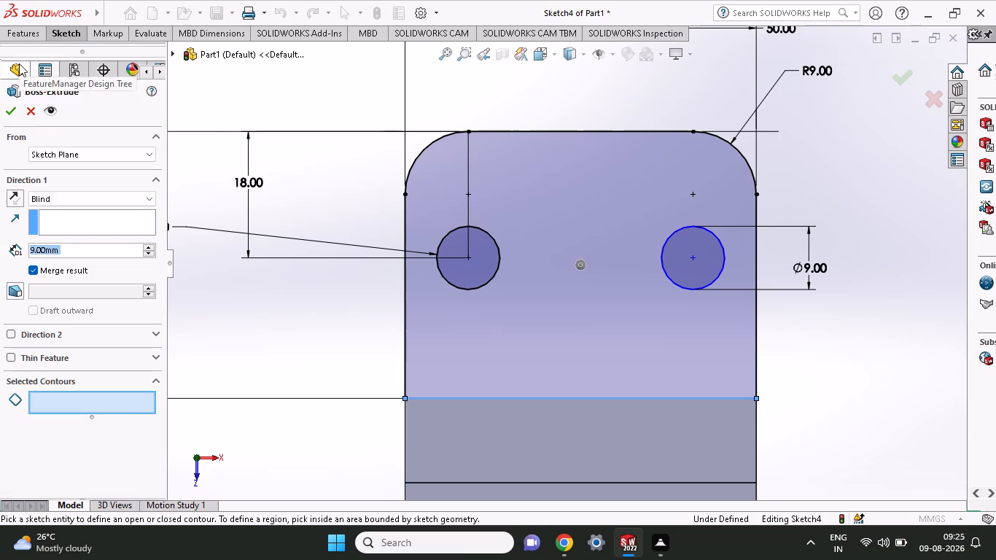
middle_click_drag(317, 157, 352, 186)
scroll(352, 186, "up", 6)
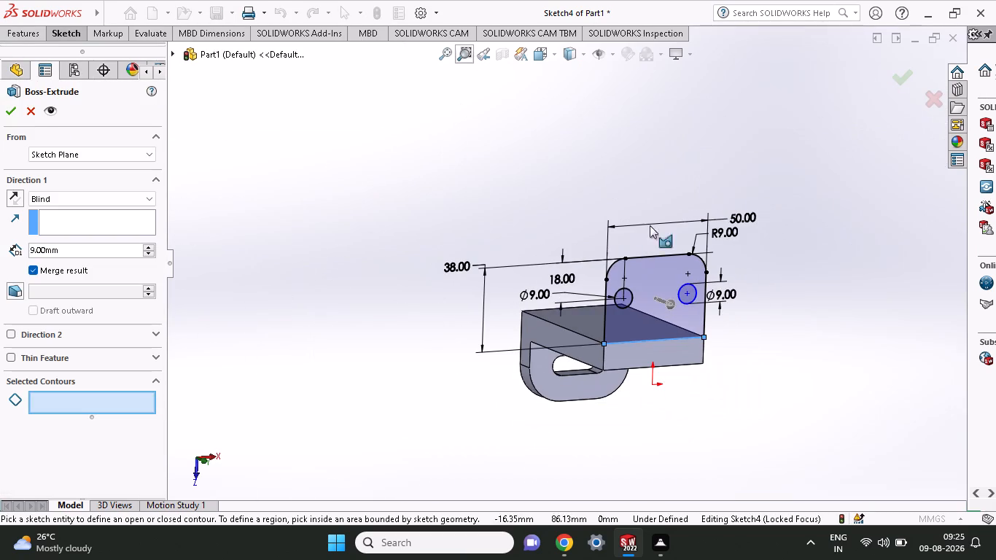
left_click_drag(666, 298, 567, 295)
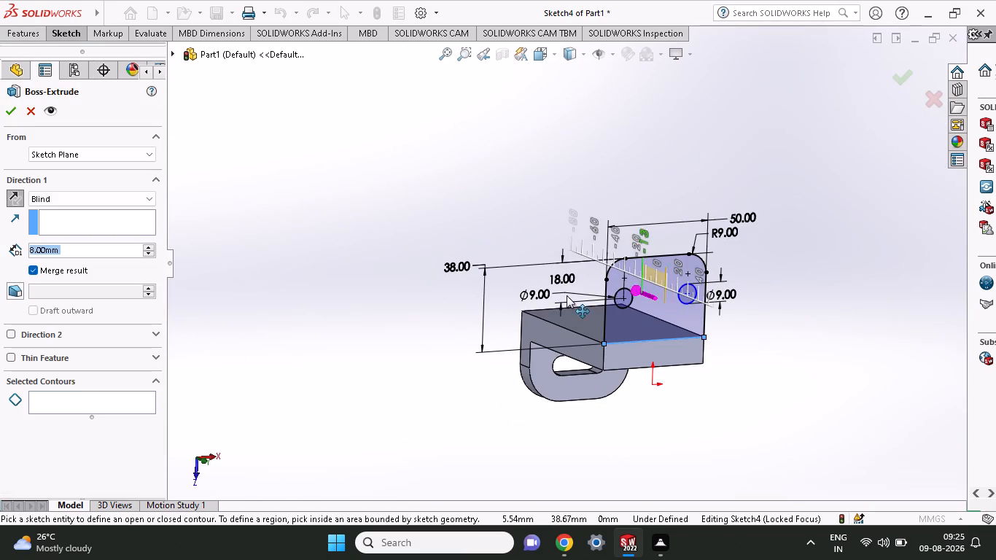
left_click_drag(567, 295, 542, 287)
left_click(628, 325)
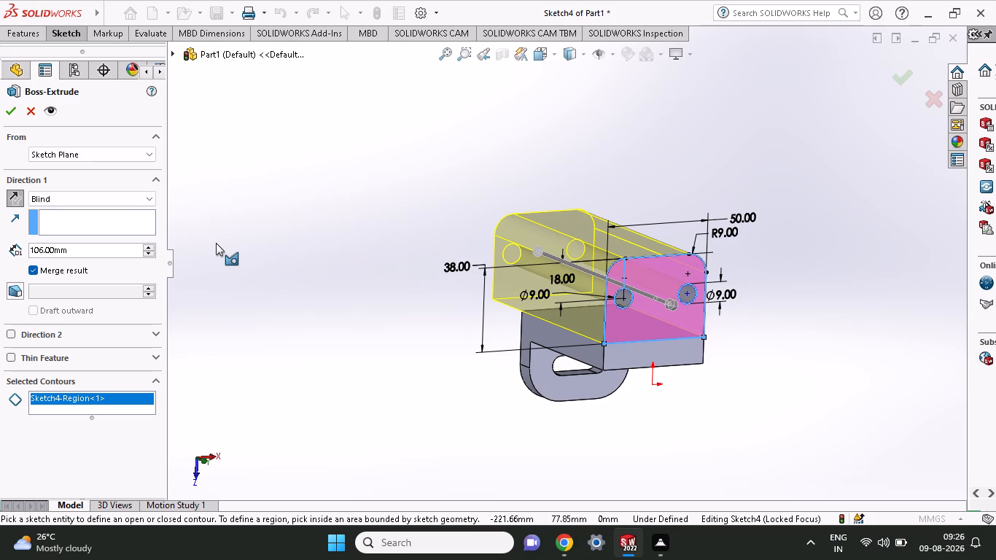
key("9")
left_click_drag(75, 249, 0, 254)
left_click_drag(77, 252, 46, 257)
left_click_drag(72, 254, 21, 249)
key("9")
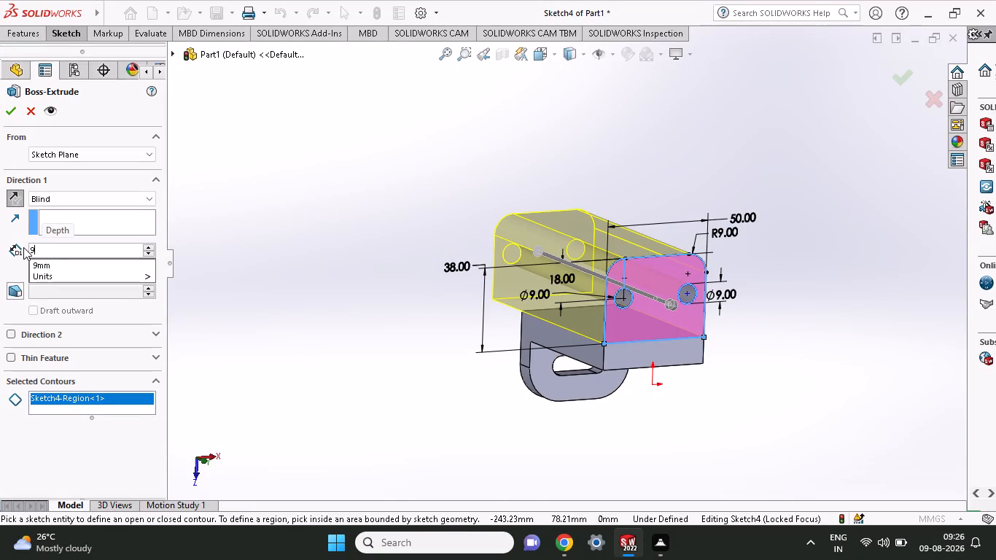
left_click(7, 106)
left_click(7, 106)
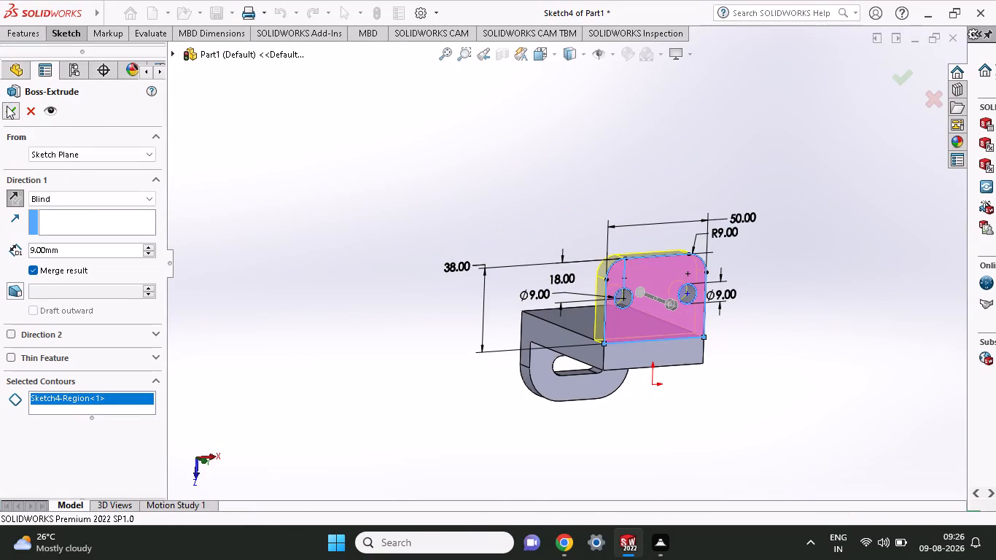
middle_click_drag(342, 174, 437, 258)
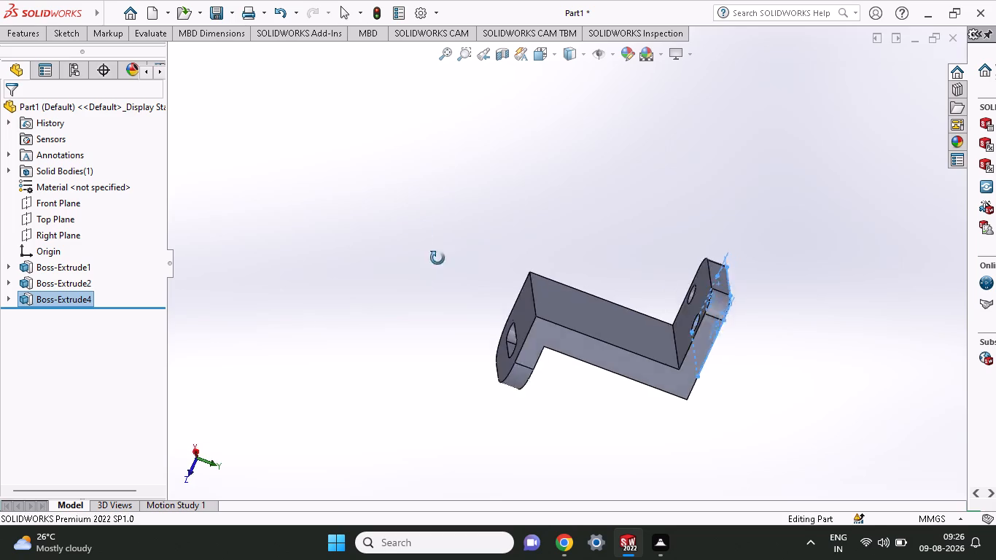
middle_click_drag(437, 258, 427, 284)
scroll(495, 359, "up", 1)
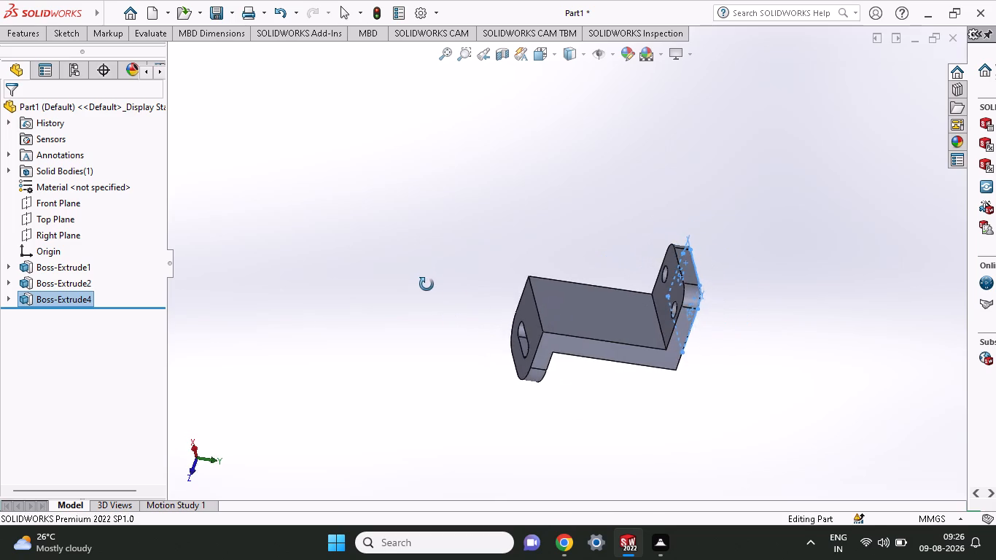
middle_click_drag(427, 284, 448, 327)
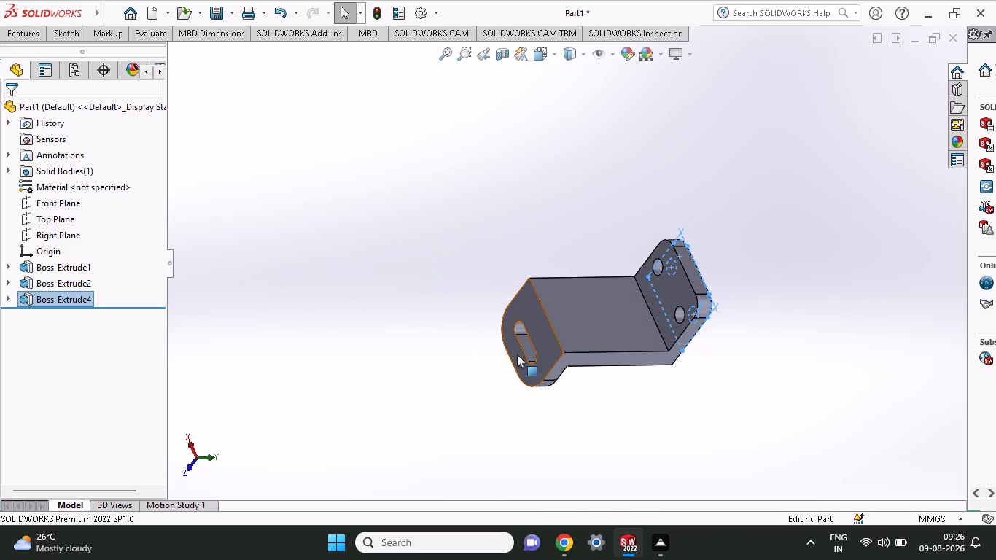
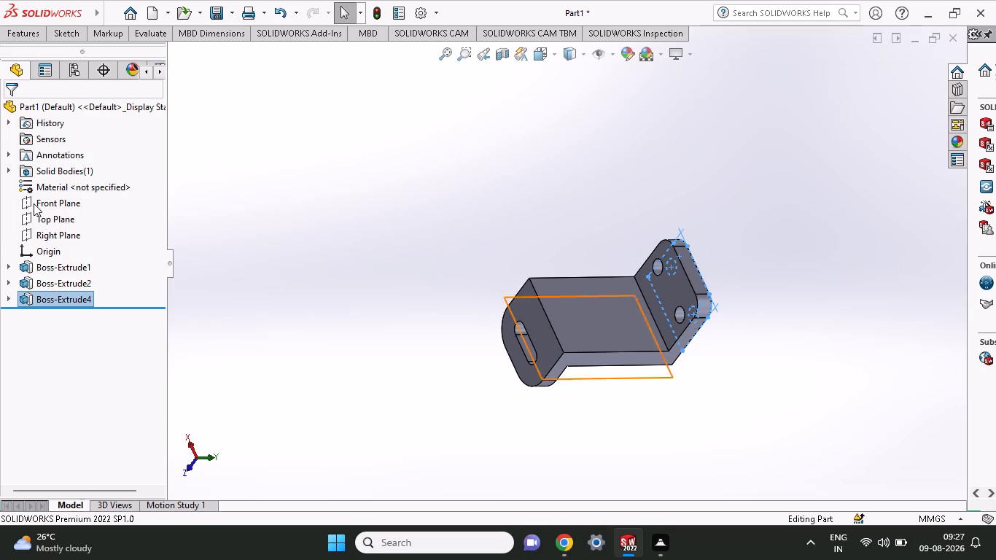
On the Right Plane, sketch two concentric circles, radii about 13.7 mm and 8.8 mm, in the open space beside the wall beneath the flange.
right_click(58, 232)
left_click(68, 220)
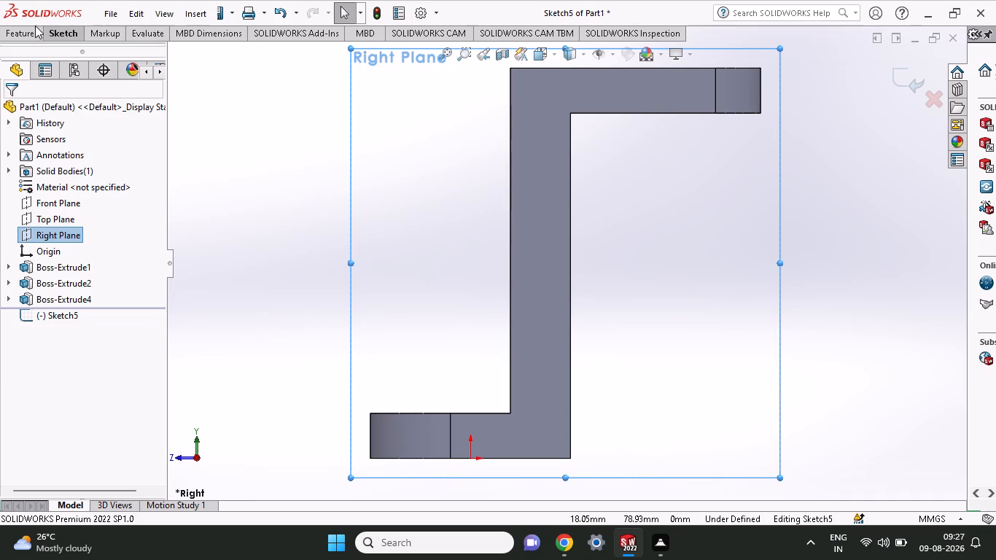
left_click(60, 31)
left_click(90, 52)
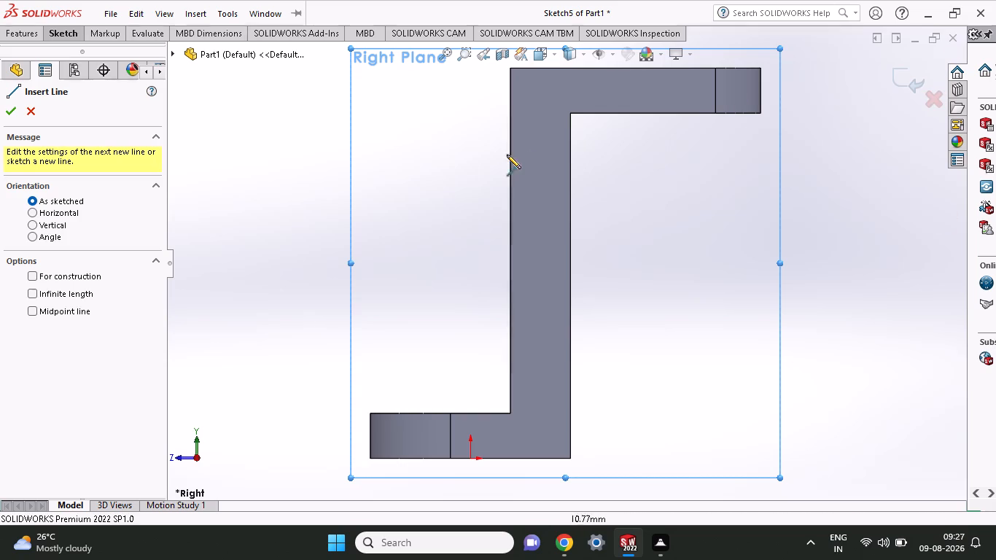
left_click(58, 30)
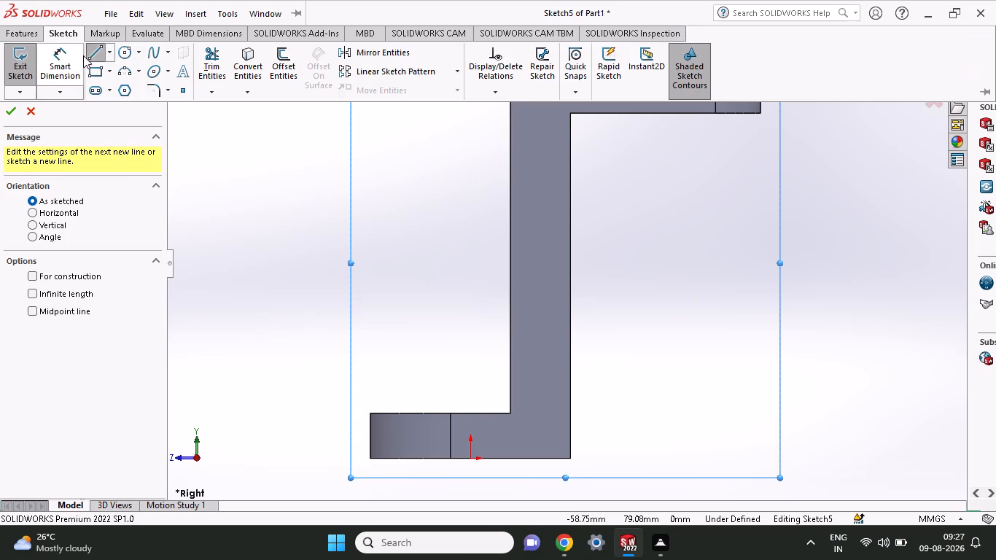
left_click(116, 60)
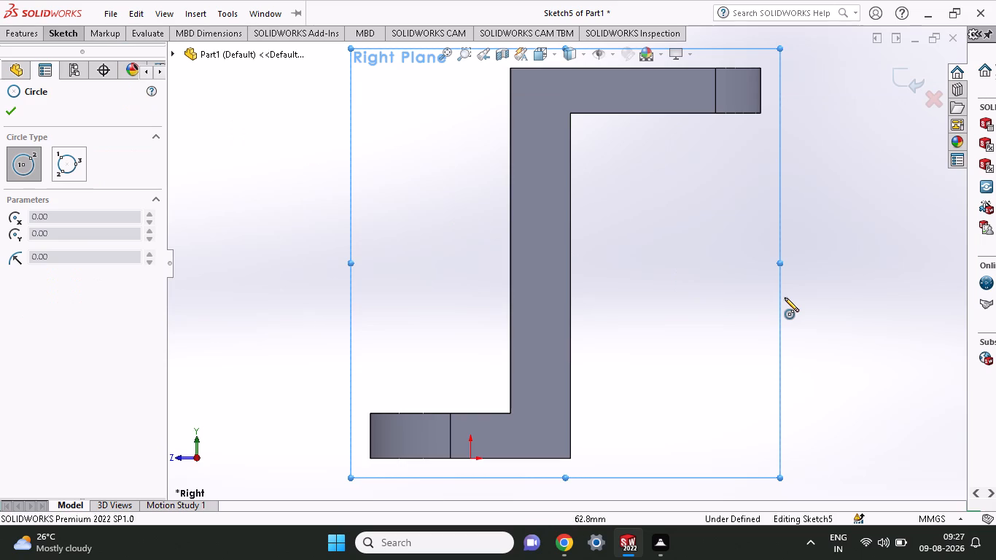
left_click(681, 313)
left_click(740, 348)
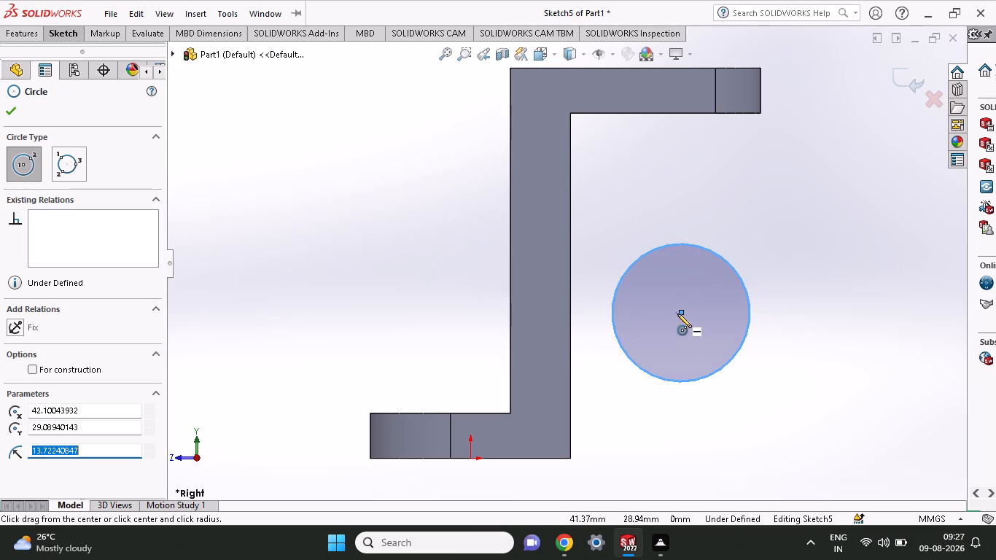
left_click(678, 314)
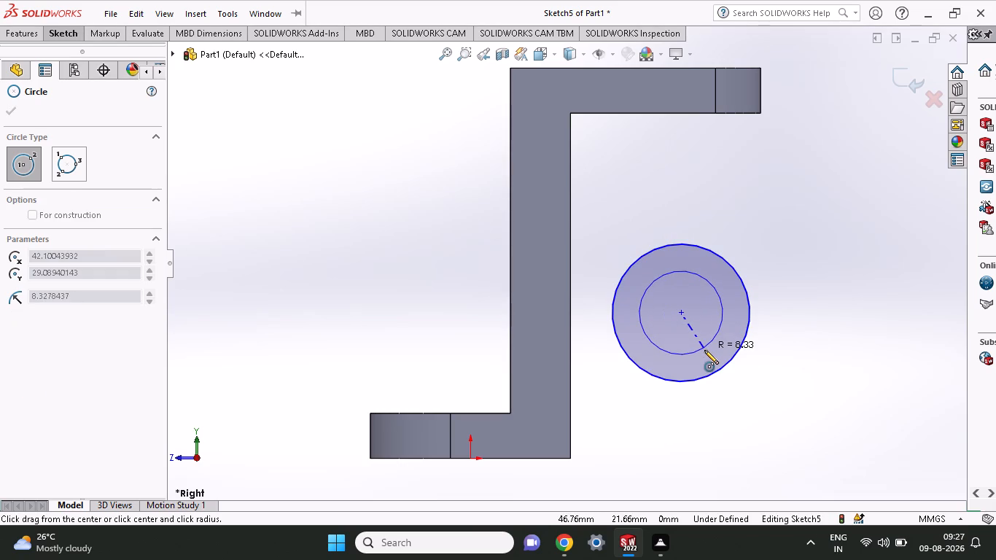
left_click(704, 350)
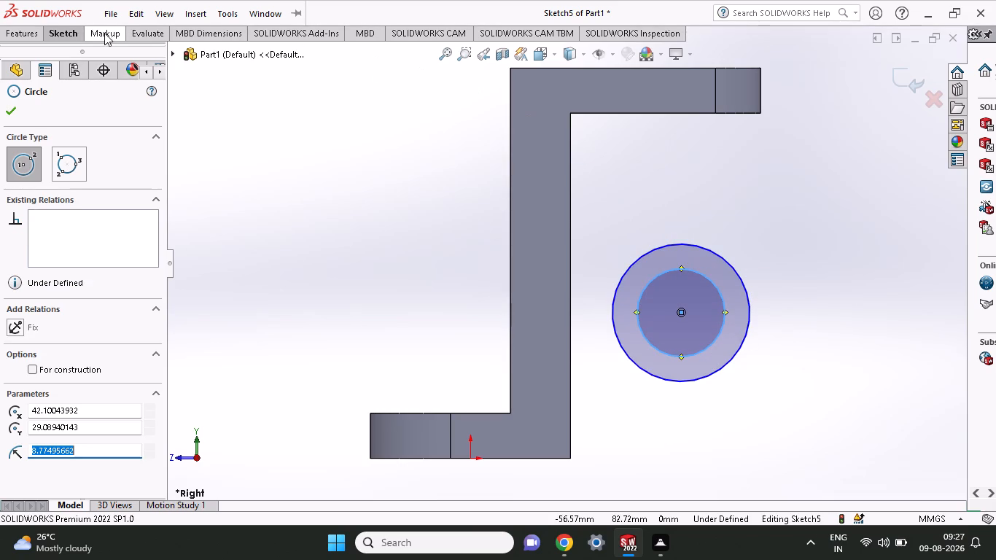
Dimension the outer circle with a diameter of 24 mm and the inner circle with 16 mm.
left_click(84, 33)
left_click(75, 61)
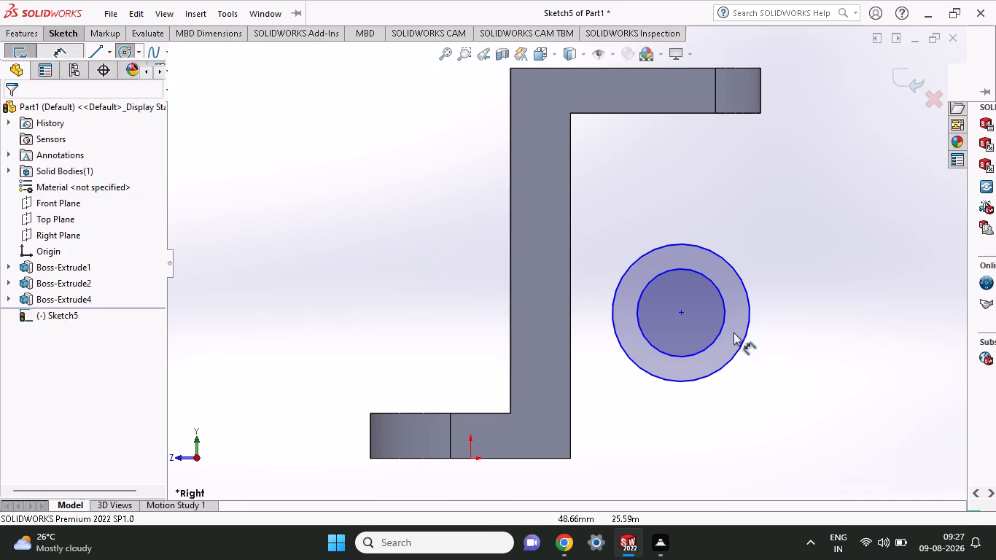
left_click(742, 338)
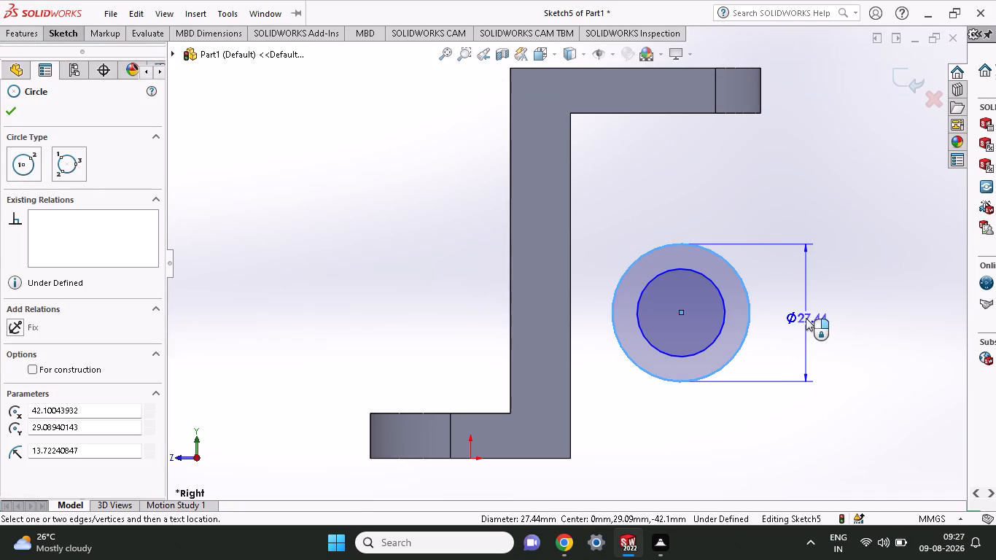
left_click(883, 332)
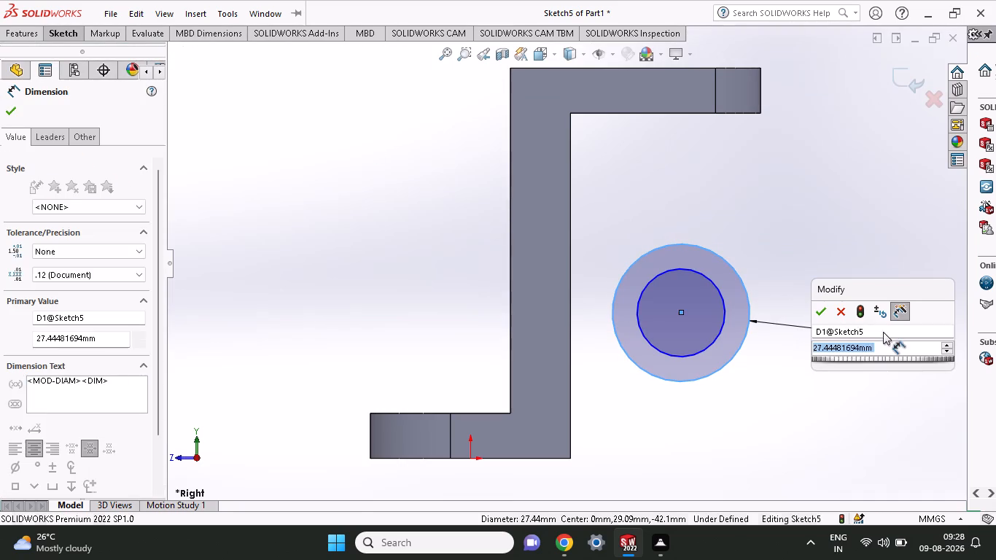
type("24")
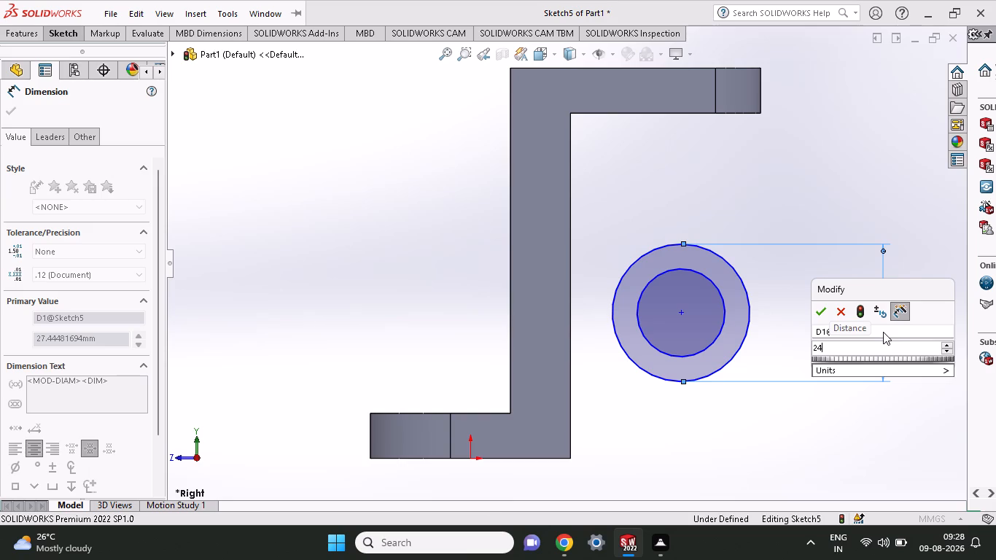
key("Return")
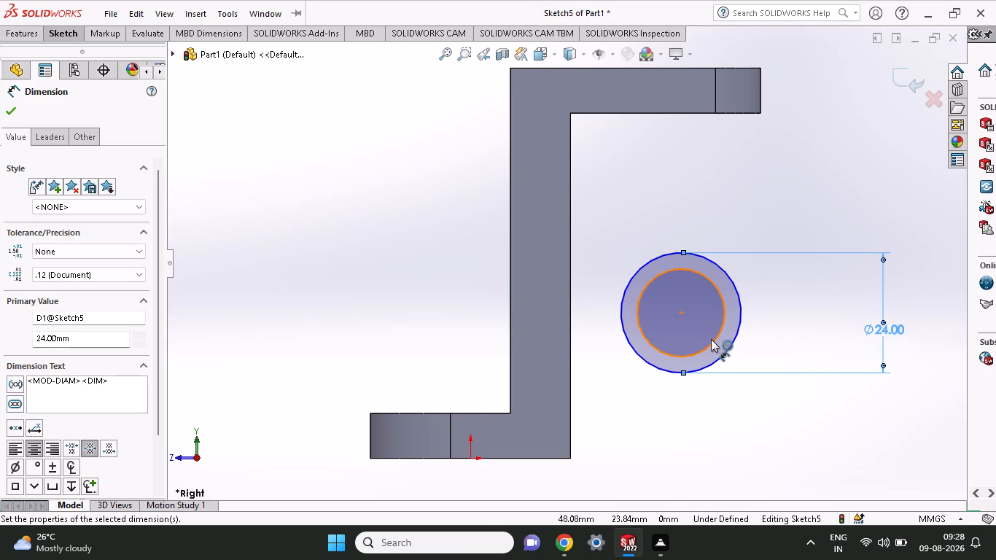
left_click(711, 339)
left_click(905, 402)
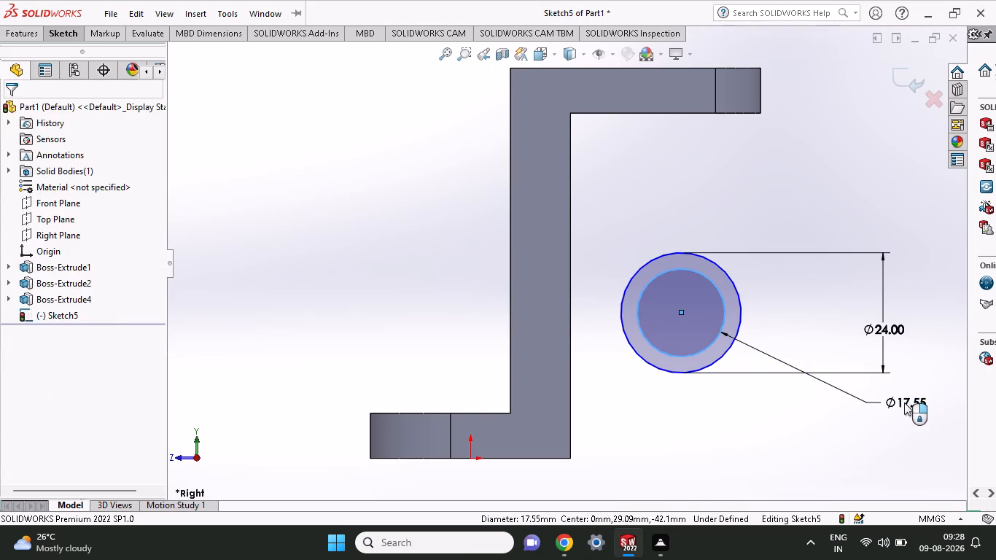
type("16")
key("Return")
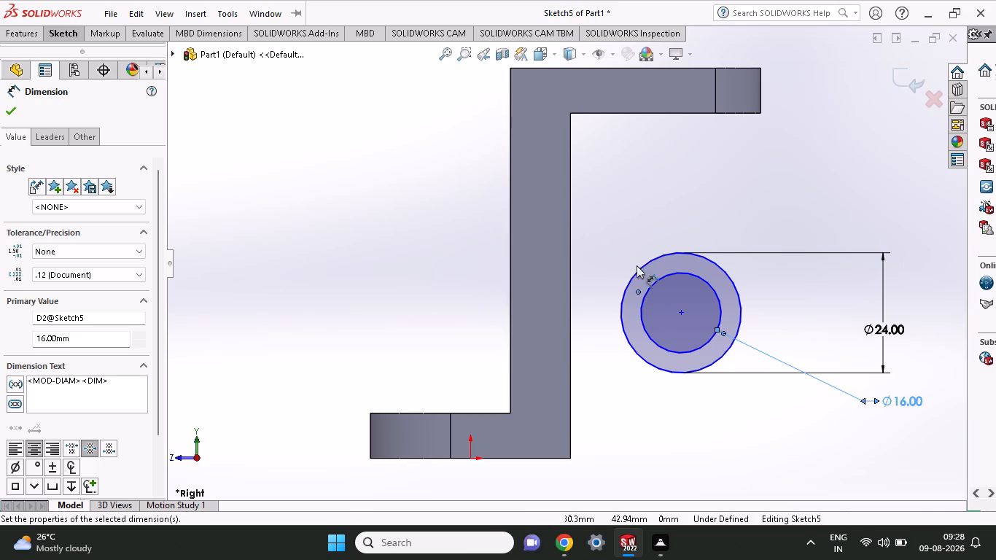
Locate the circles' shared centre 32 mm above the wall's lower corner and 20 mm horizontally from the wall's flange-side face.
left_click(682, 311)
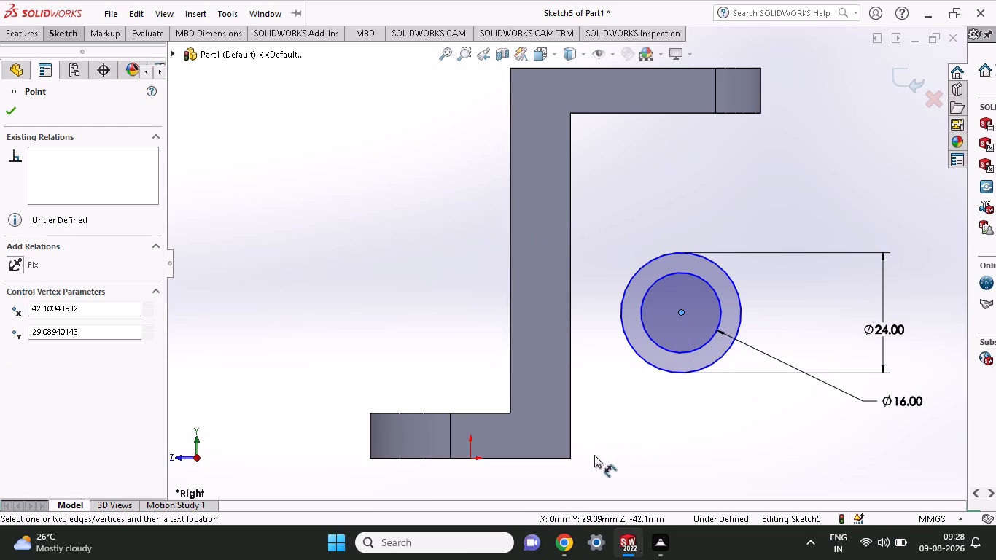
left_click(569, 459)
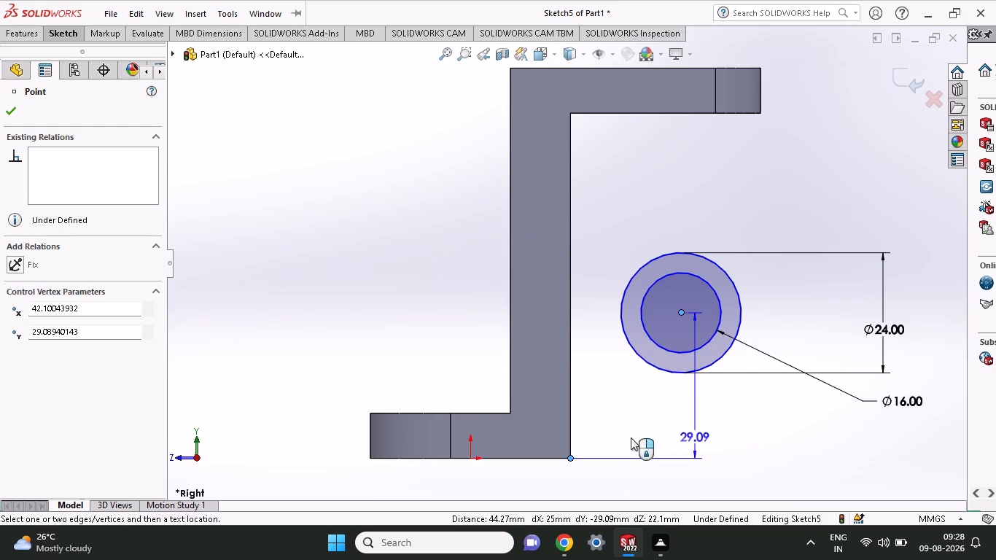
left_click(279, 436)
type("32")
key("Return")
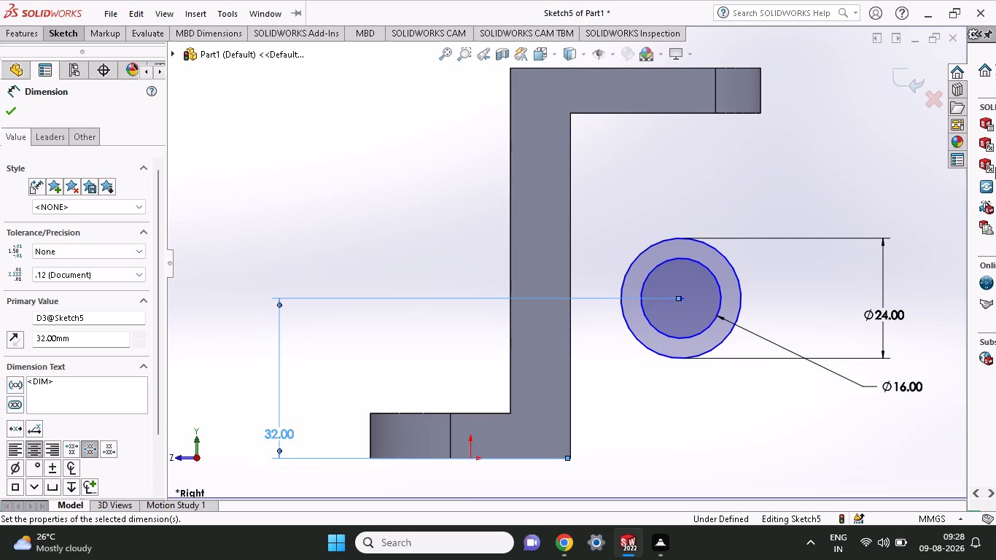
left_click(682, 297)
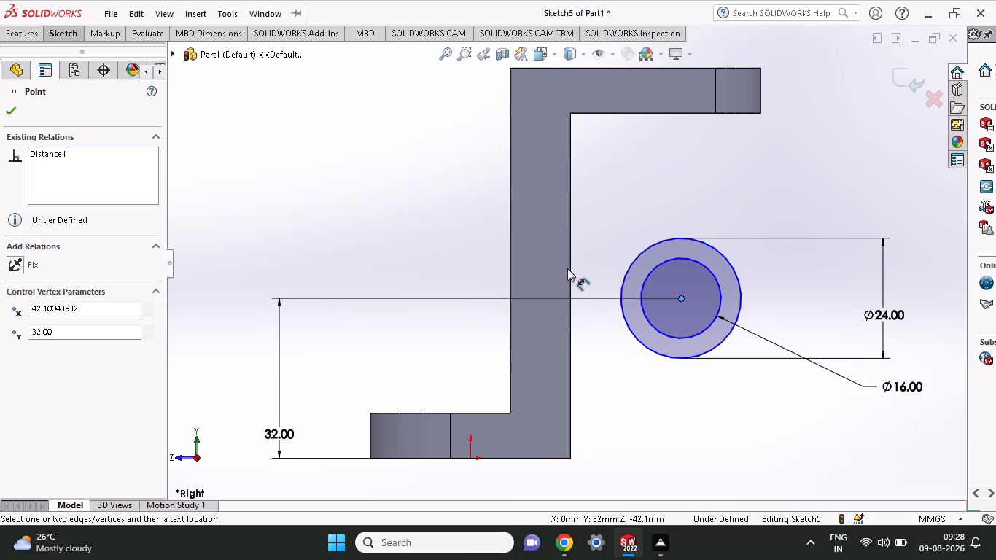
left_click(571, 270)
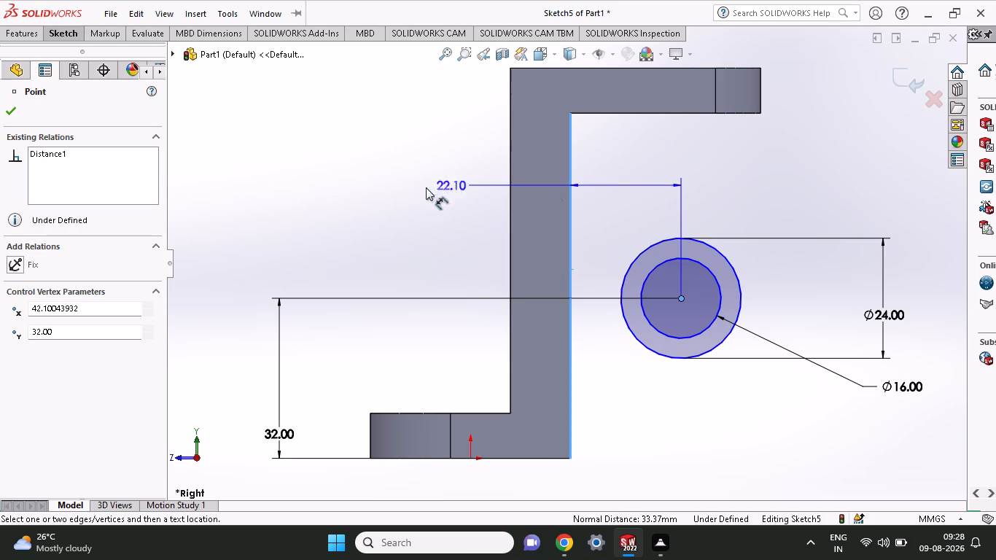
left_click(394, 187)
type("20")
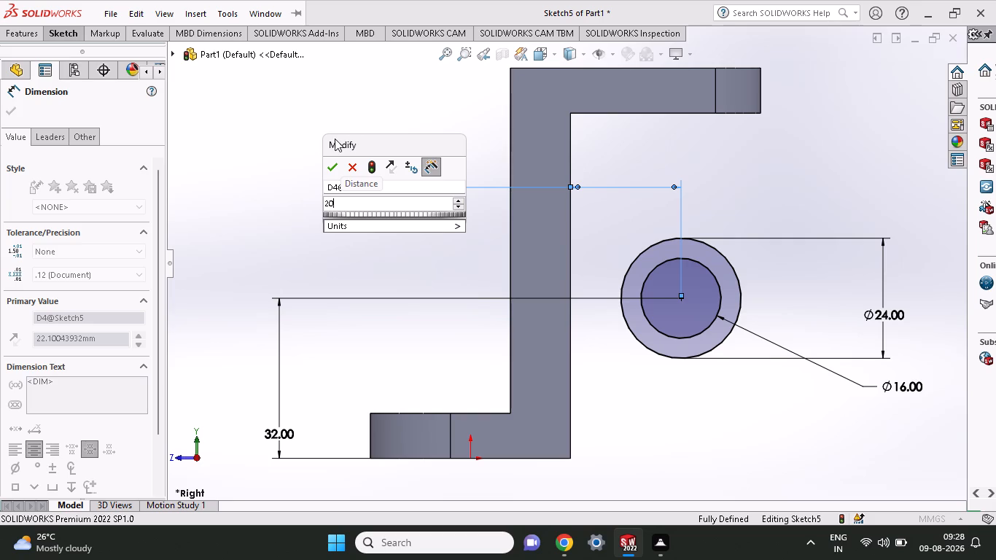
left_click(332, 161)
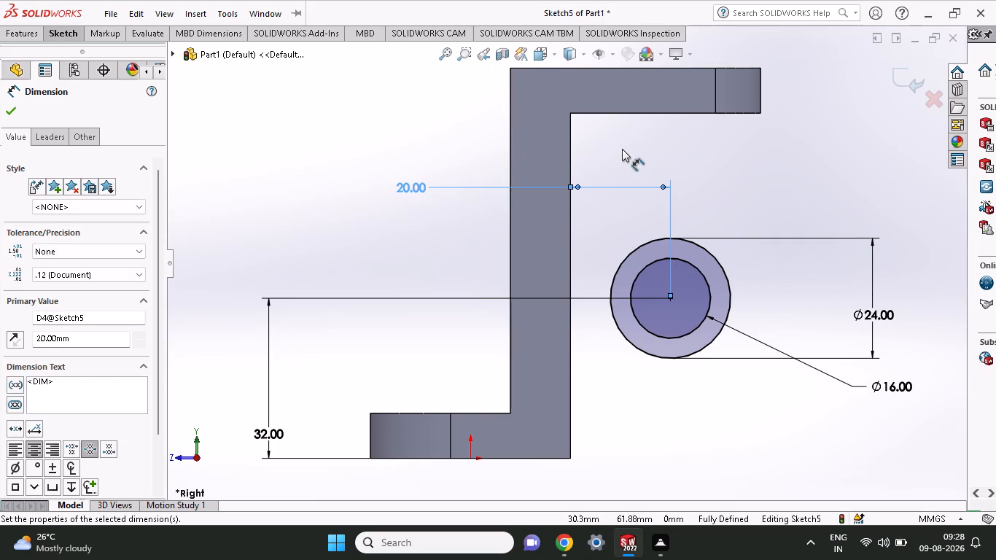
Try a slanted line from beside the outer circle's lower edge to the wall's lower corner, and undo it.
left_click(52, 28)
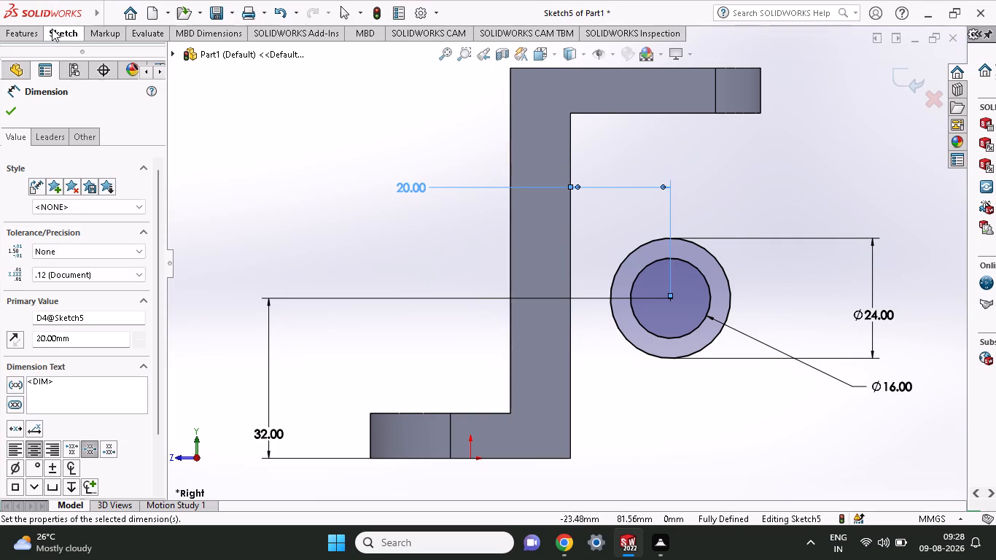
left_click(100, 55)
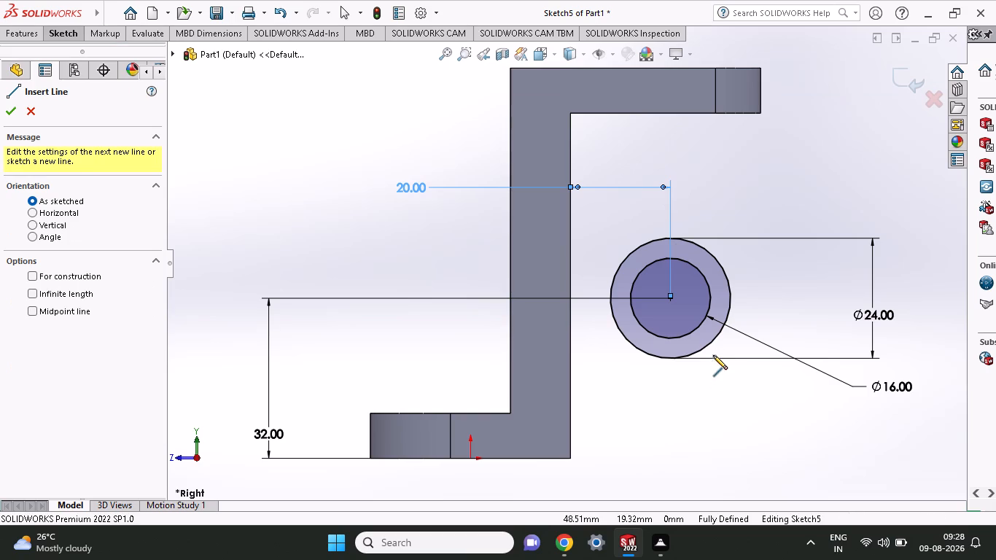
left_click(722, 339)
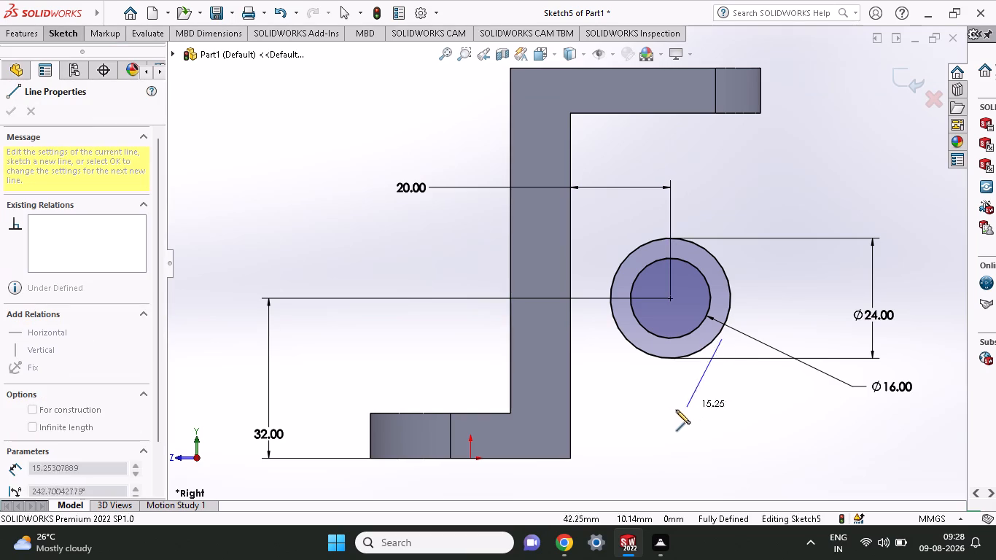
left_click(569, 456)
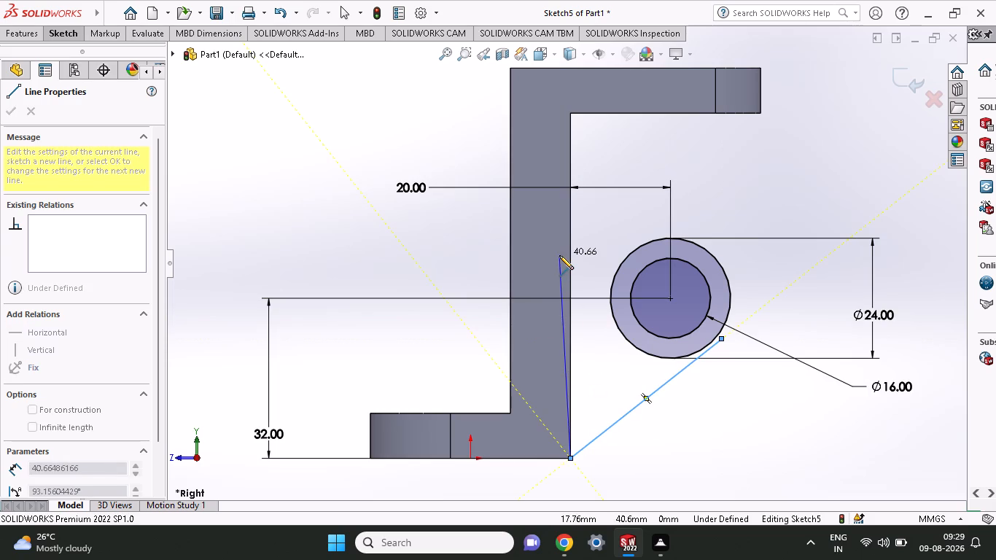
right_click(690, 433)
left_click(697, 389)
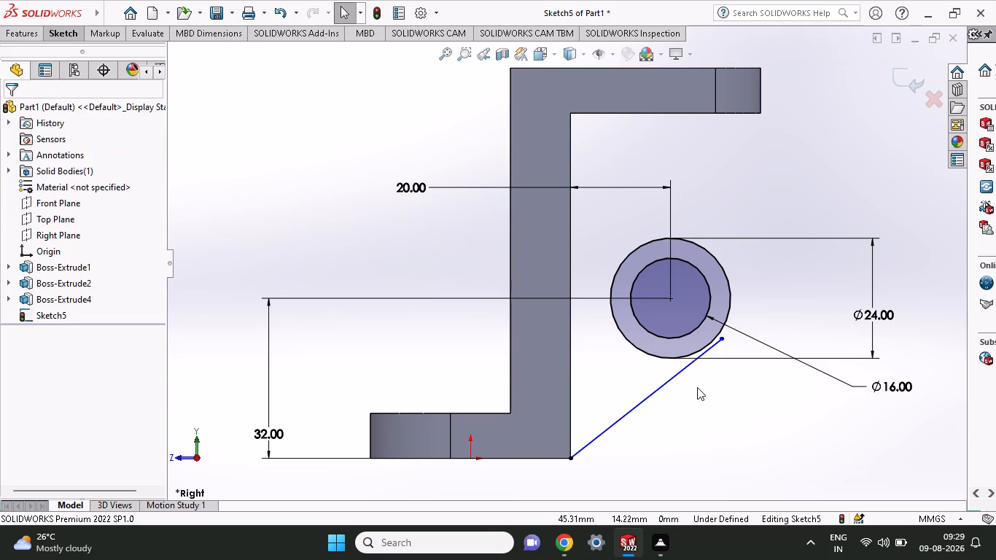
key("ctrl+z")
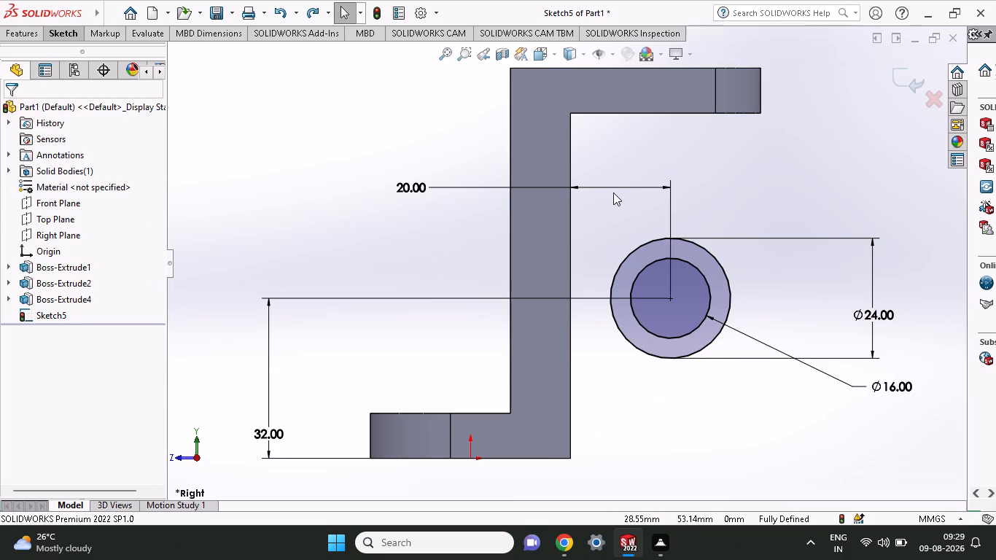
Extrude the ring between the two circles 24 mm with a Mid Plane end condition and merge result on.
left_click(21, 34)
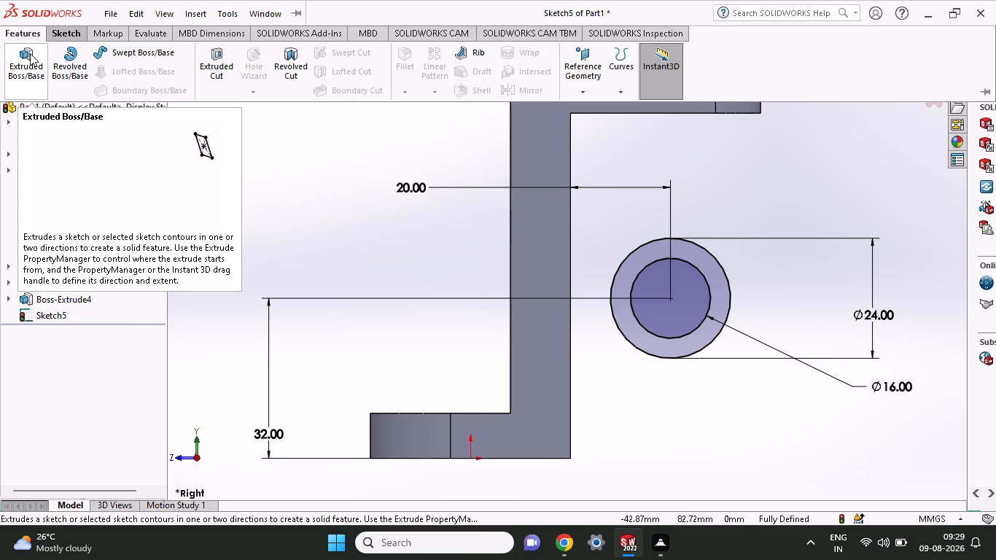
left_click(30, 53)
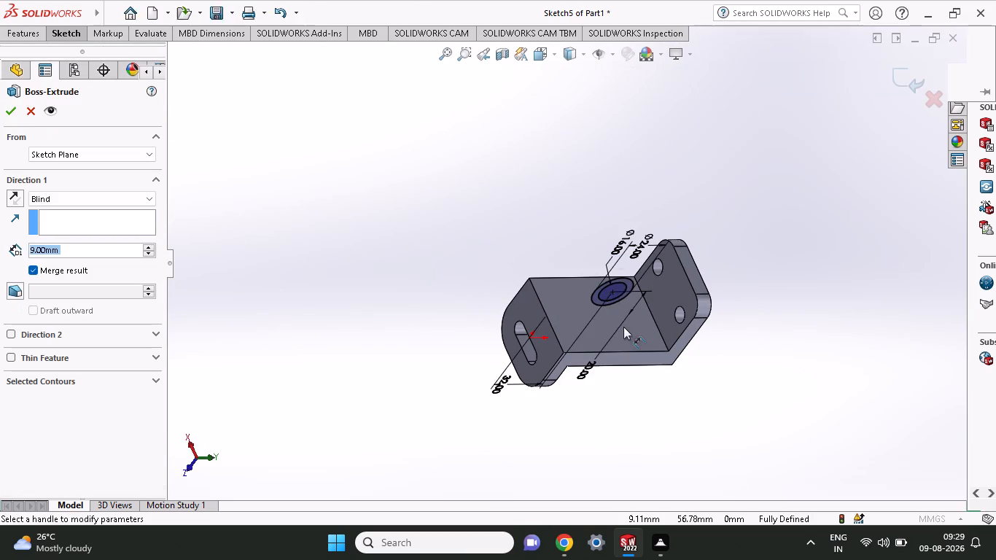
left_click(47, 198)
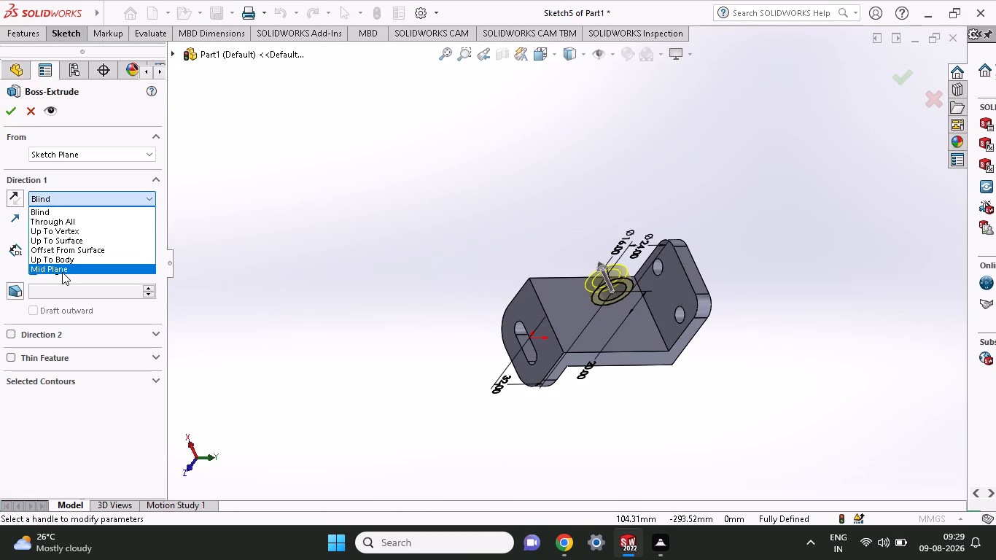
left_click(62, 272)
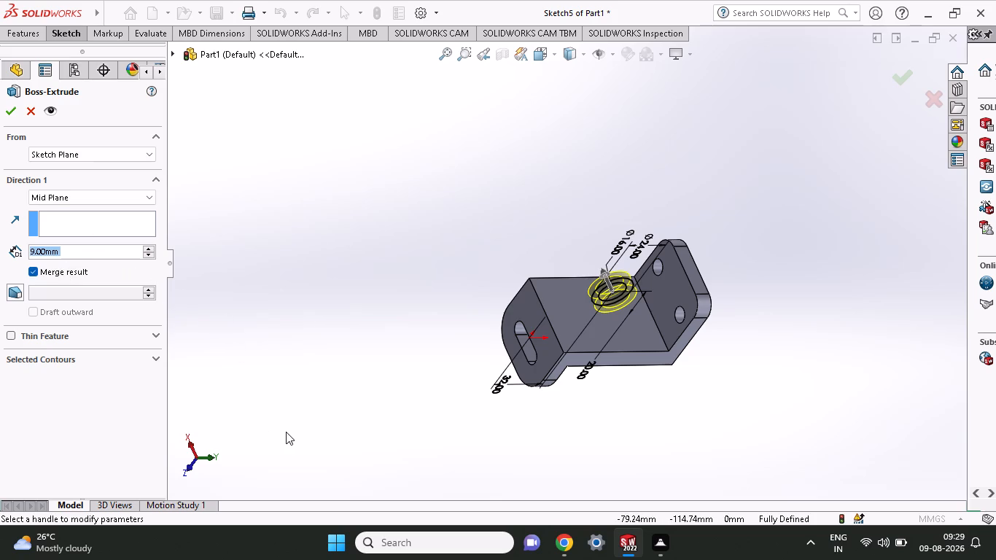
type("24")
key("Return")
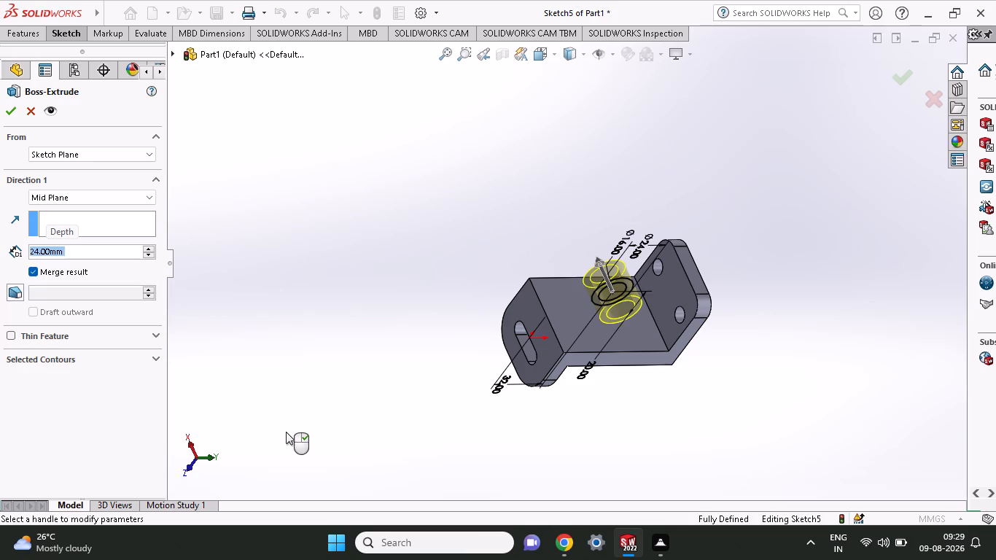
left_click(0, 114)
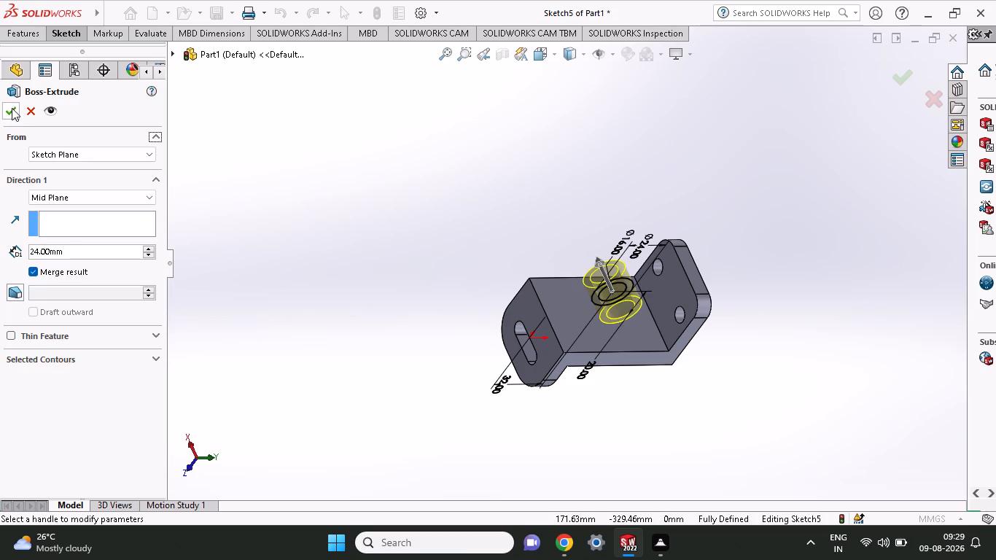
left_click(12, 108)
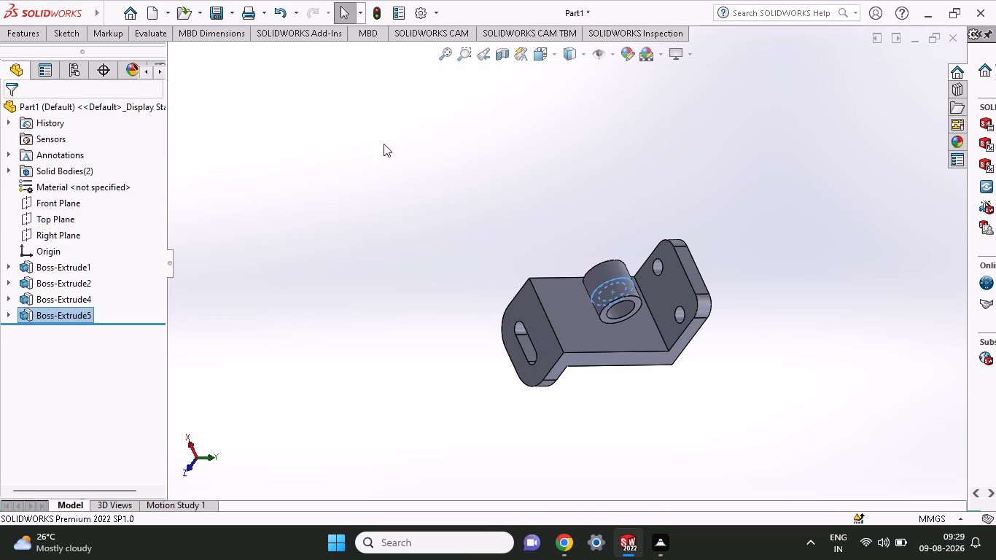
Start a sketch on the Right Plane and draw a vertical line about 30 mm upward from the boss's outermost edge point.
scroll(544, 205, "down", 1)
middle_click_drag(544, 205, 538, 200)
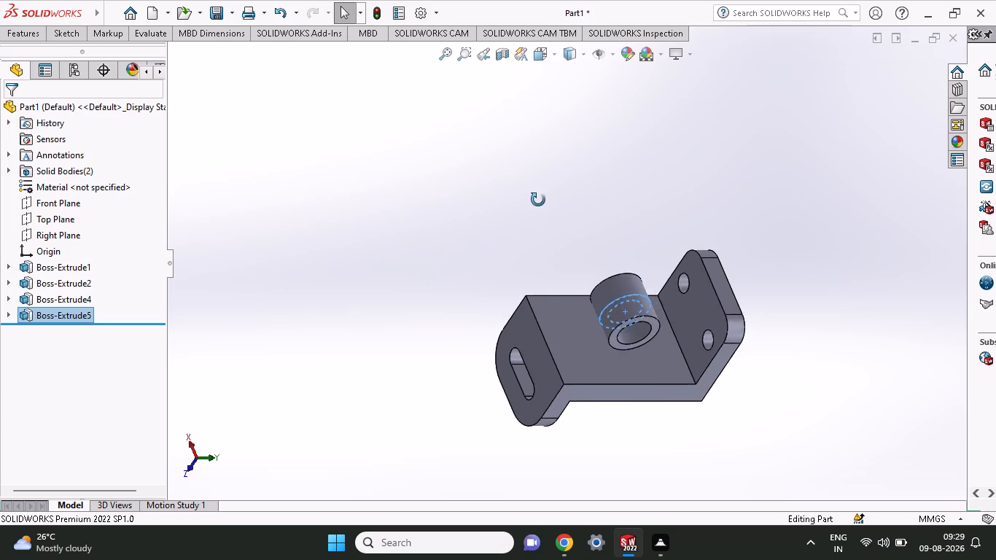
middle_click_drag(538, 200, 524, 272)
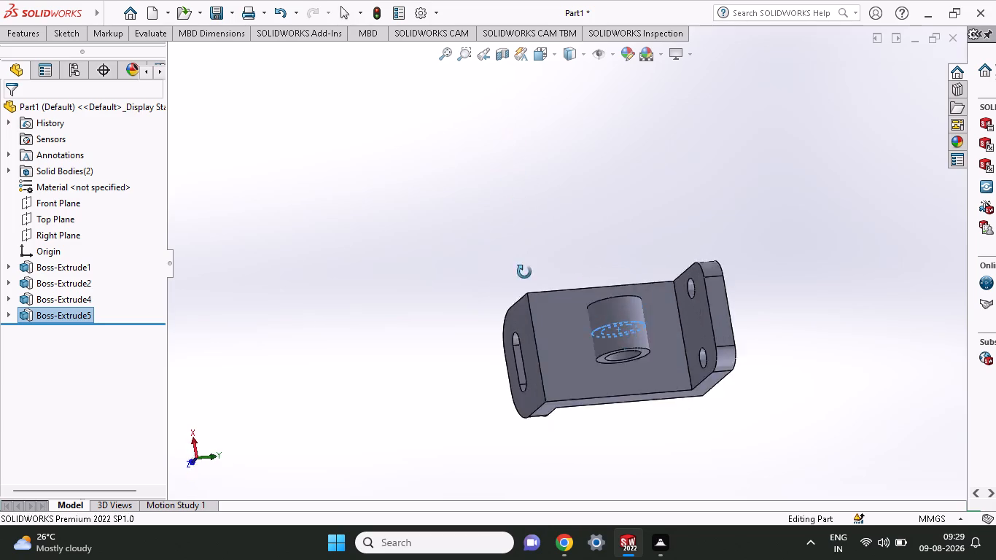
middle_click_drag(524, 272, 579, 411)
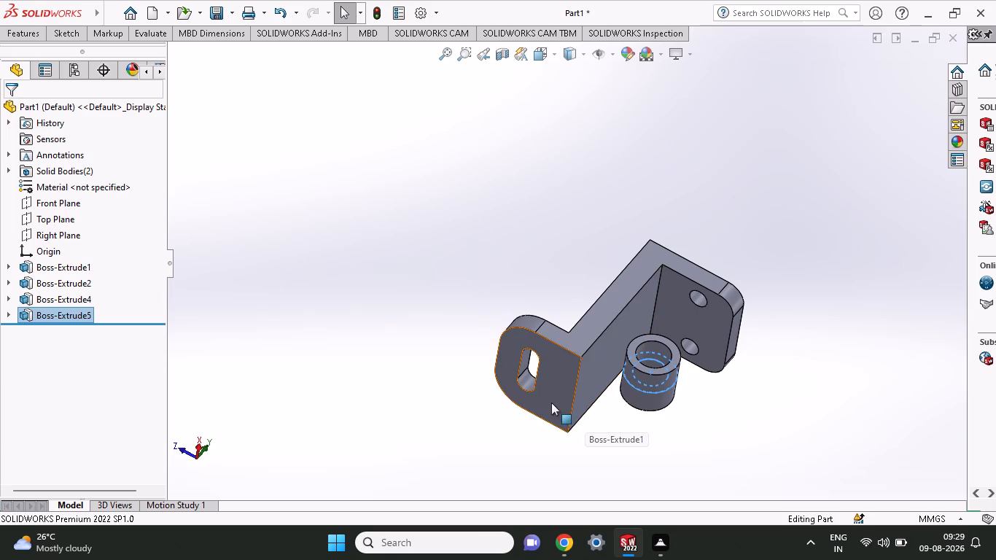
scroll(550, 402, "up", 1)
middle_click_drag(612, 420, 565, 112)
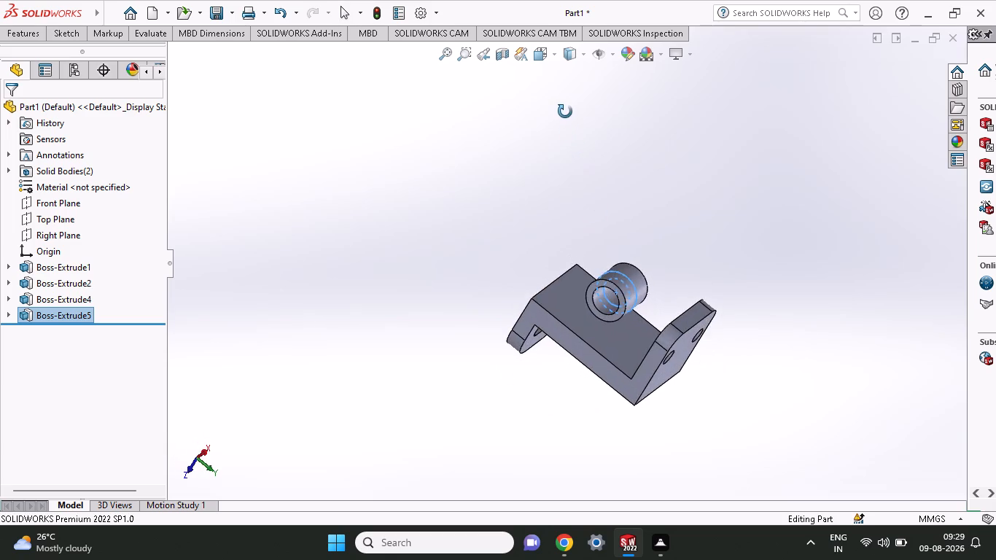
middle_click_drag(565, 112, 606, 152)
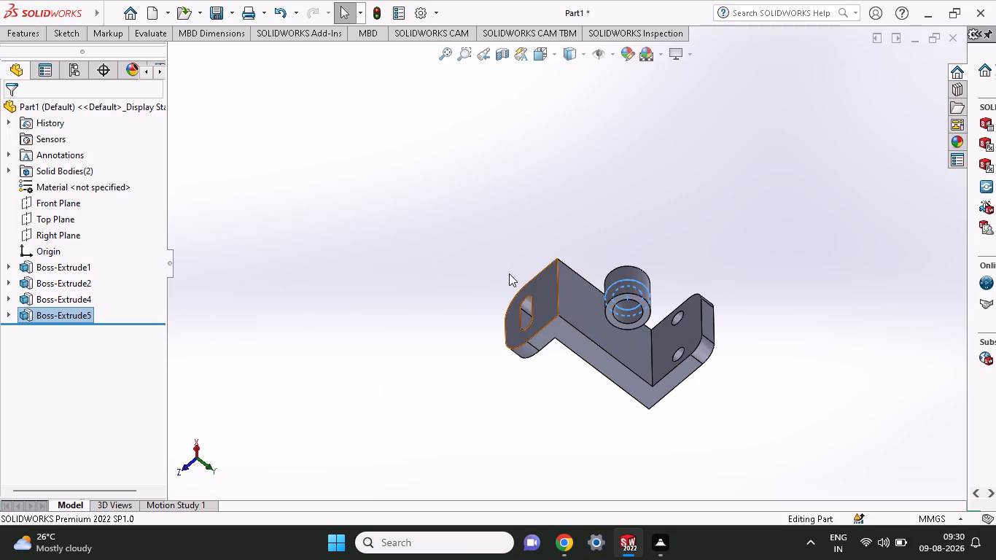
right_click(56, 237)
left_click(66, 222)
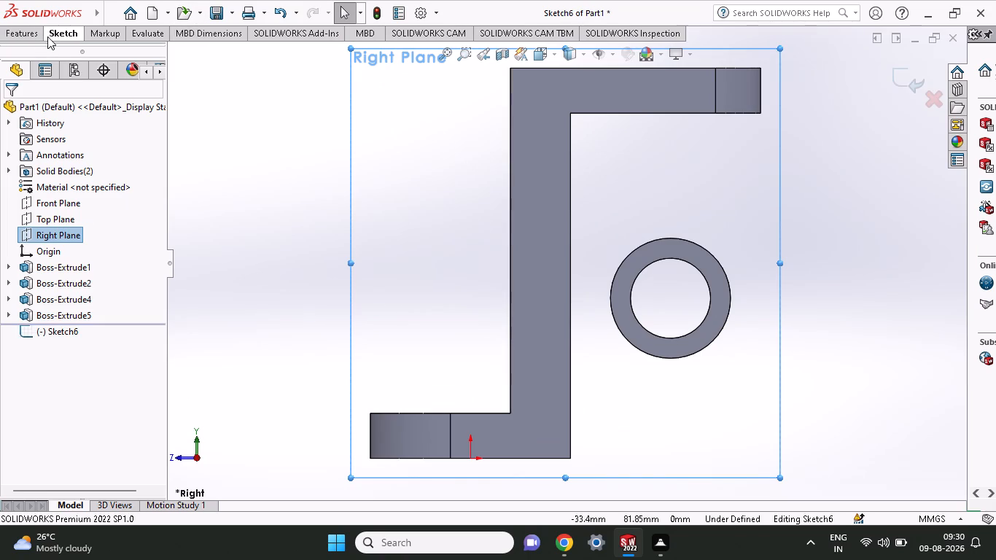
left_click(47, 36)
left_click(90, 44)
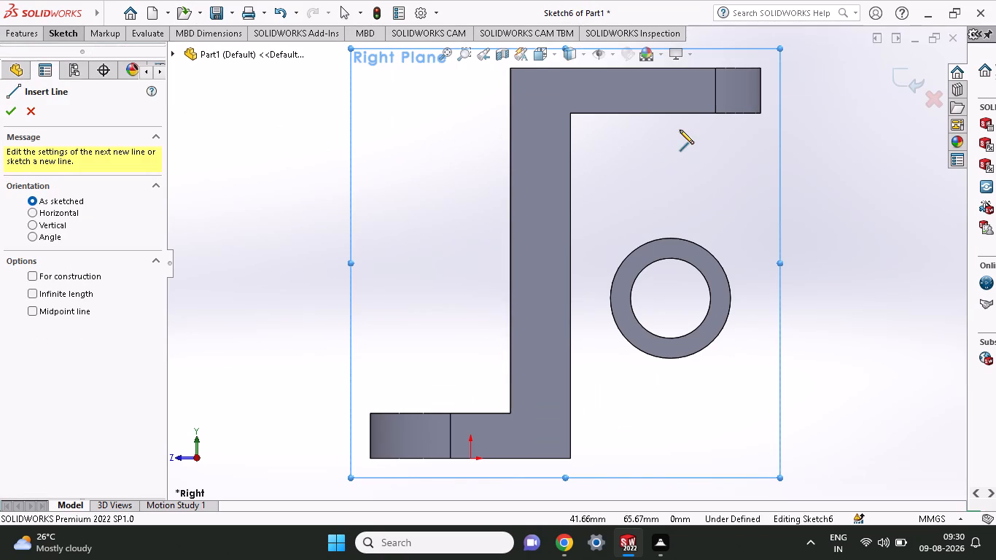
left_click(731, 300)
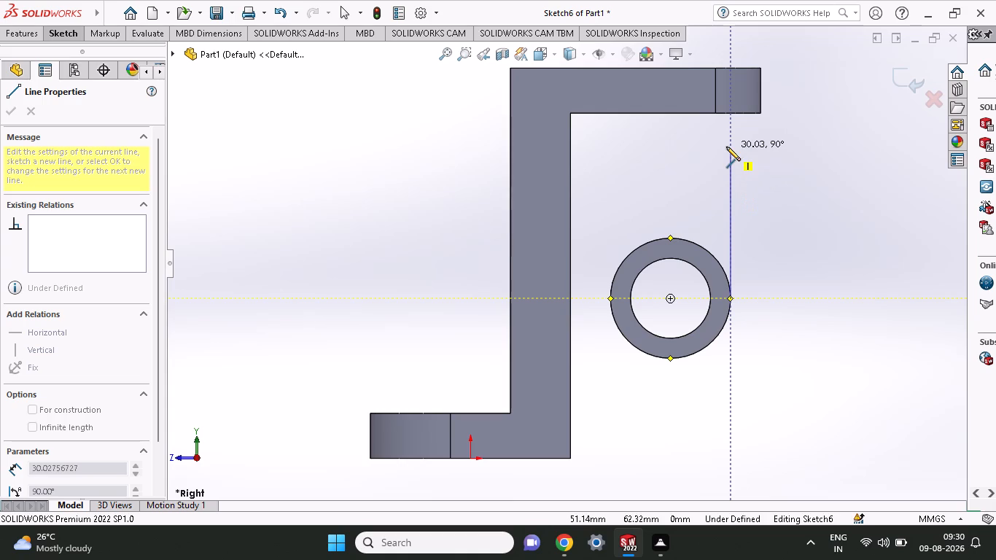
left_click(727, 151)
right_click(744, 192)
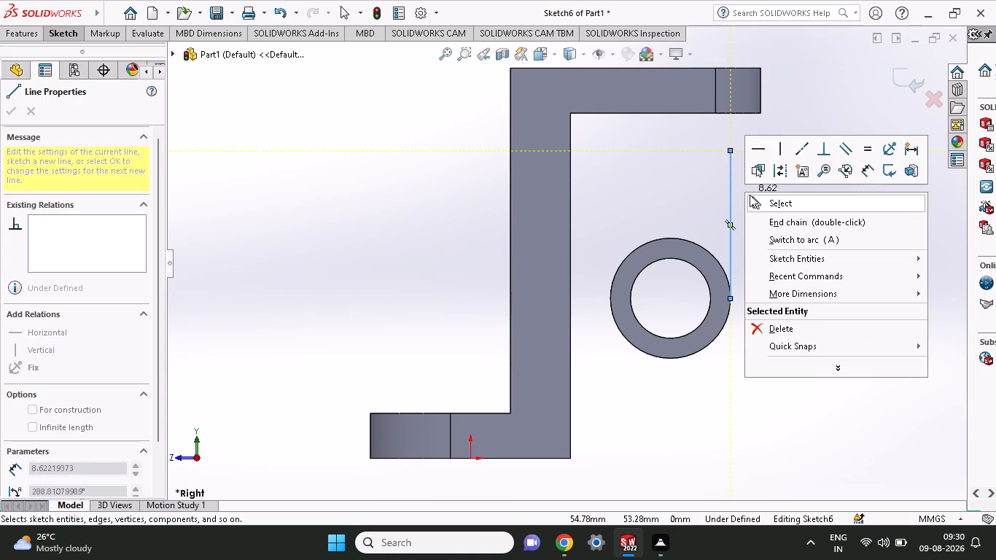
left_click(750, 195)
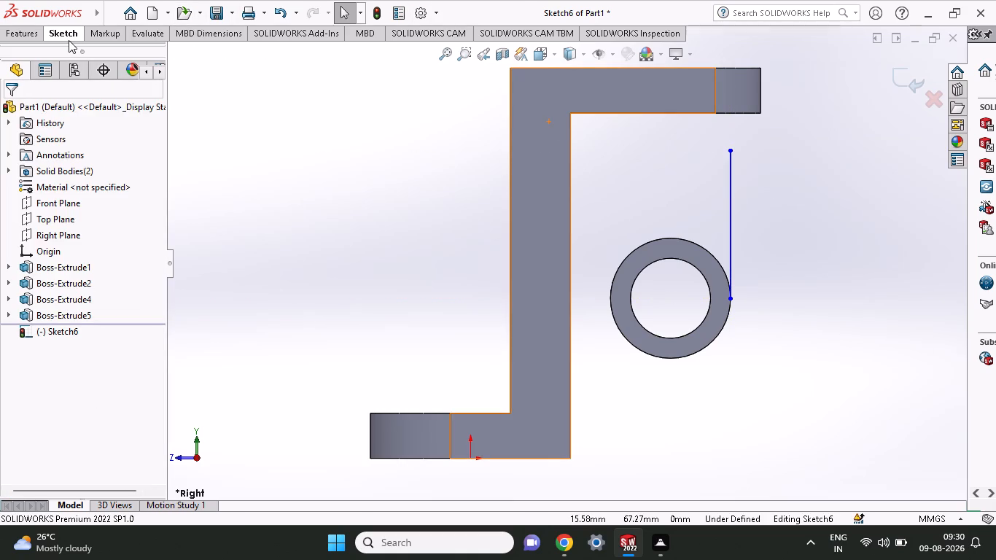
Draw a slanted line about 34 mm long from the wall's lower corner to the lower outer edge of the boss, tangent to it.
left_click(69, 40)
left_click(95, 55)
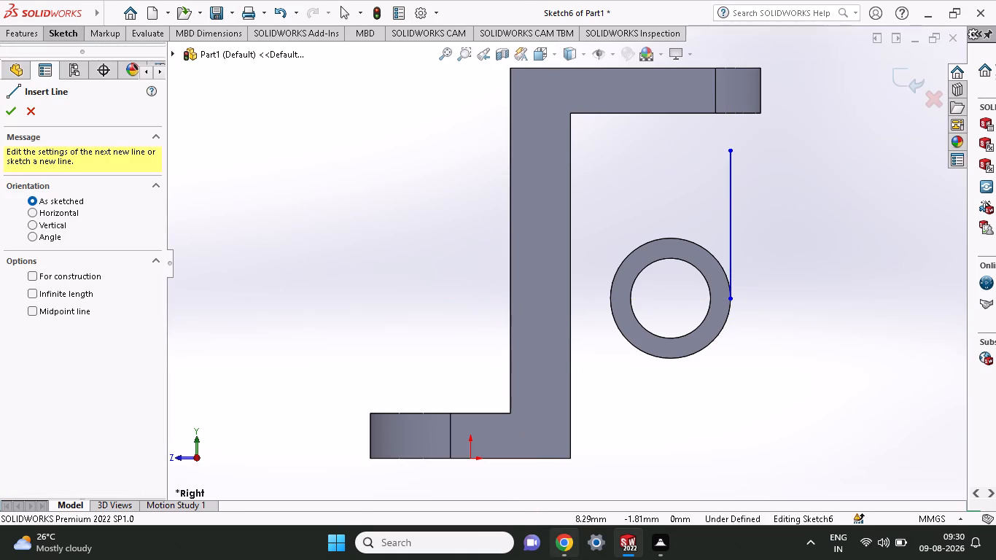
left_click(569, 459)
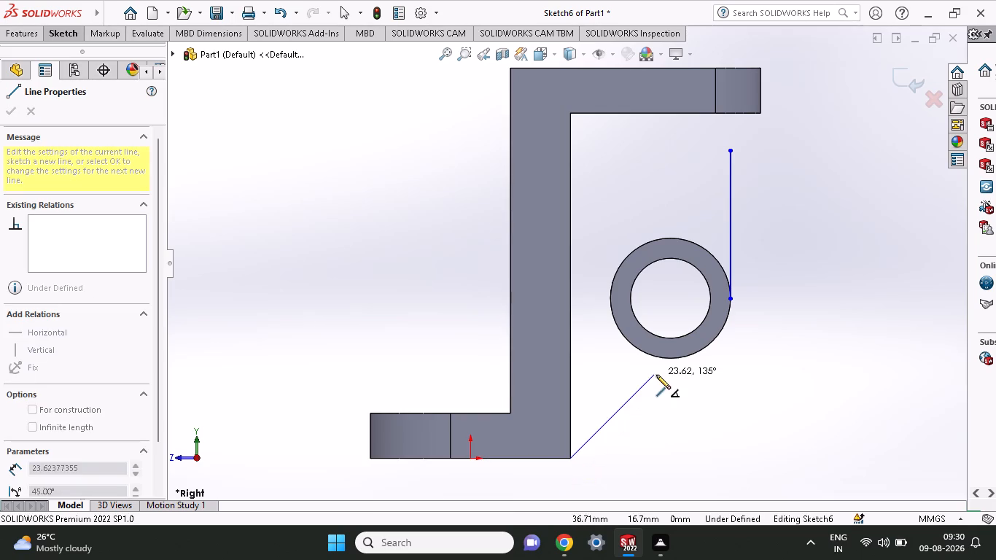
left_click(701, 349)
right_click(769, 391)
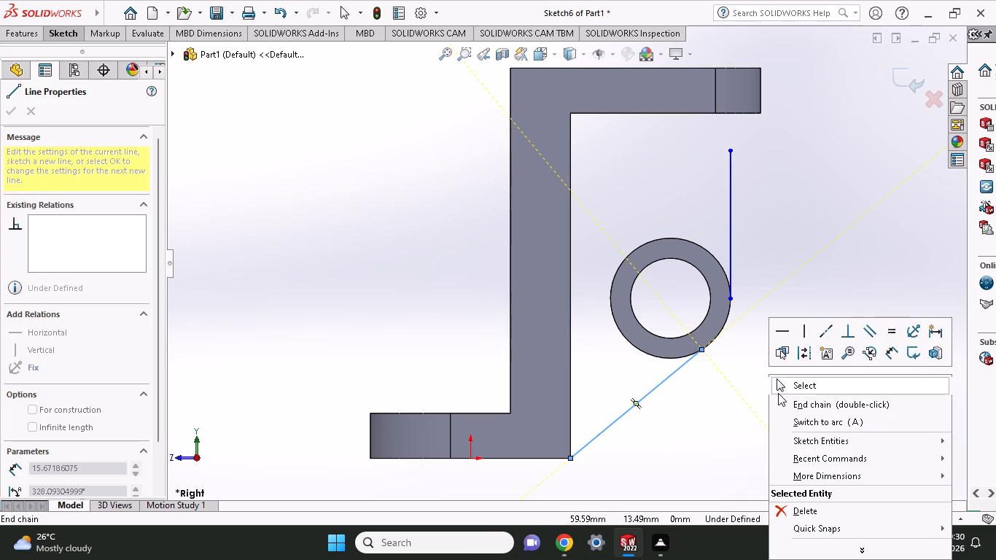
left_click(780, 388)
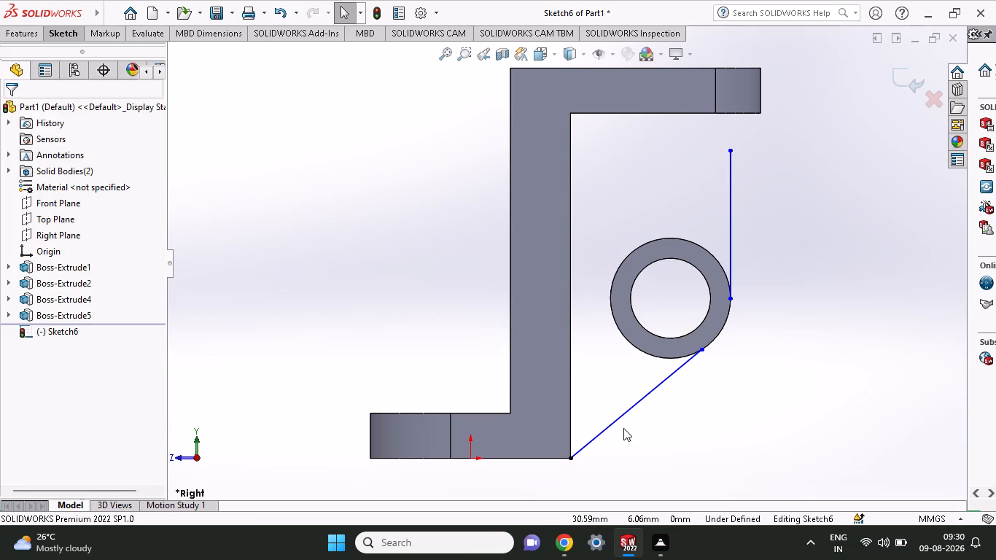
Draw a three-point arc from the vertical line's upper end to the flange's lower outer corner, with a 16 mm radius.
left_click(60, 32)
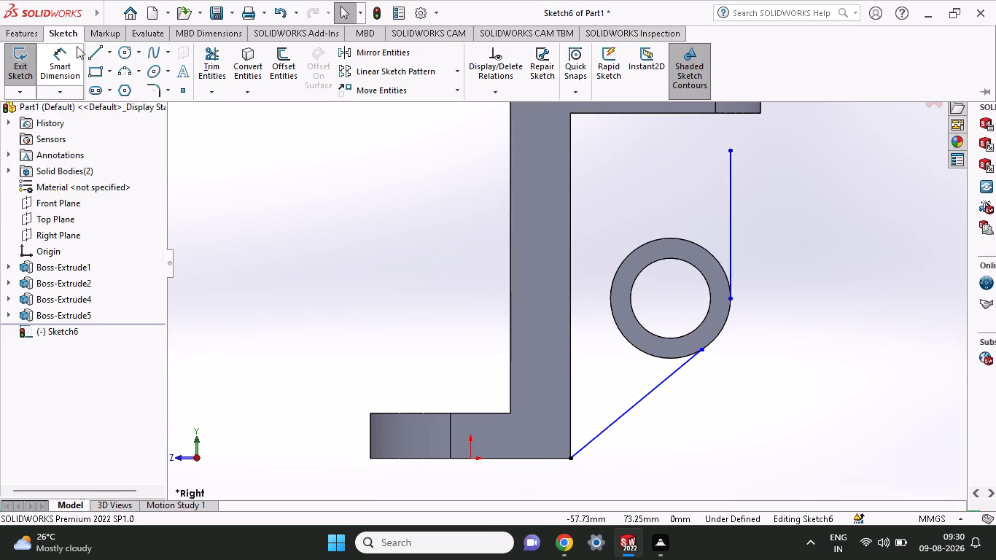
left_click(125, 67)
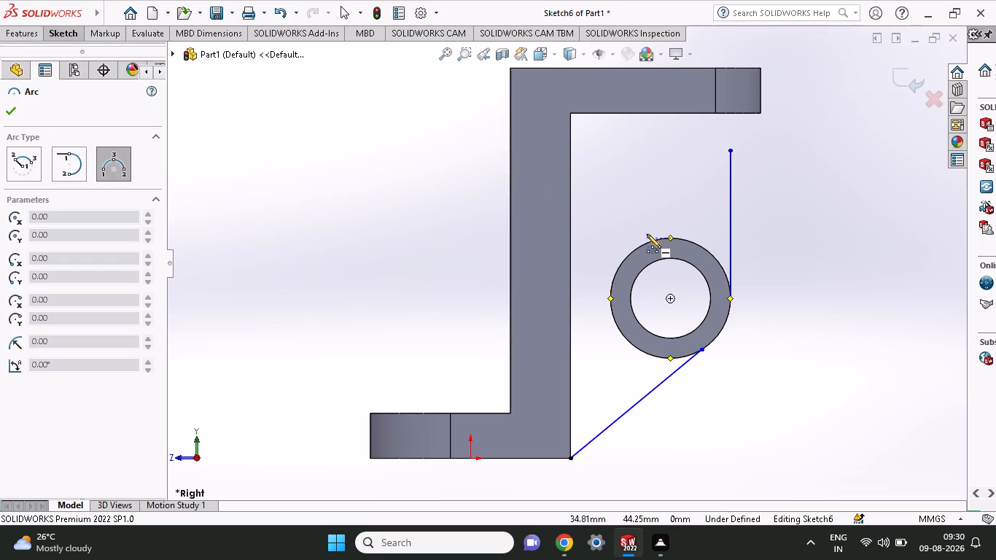
left_click(727, 150)
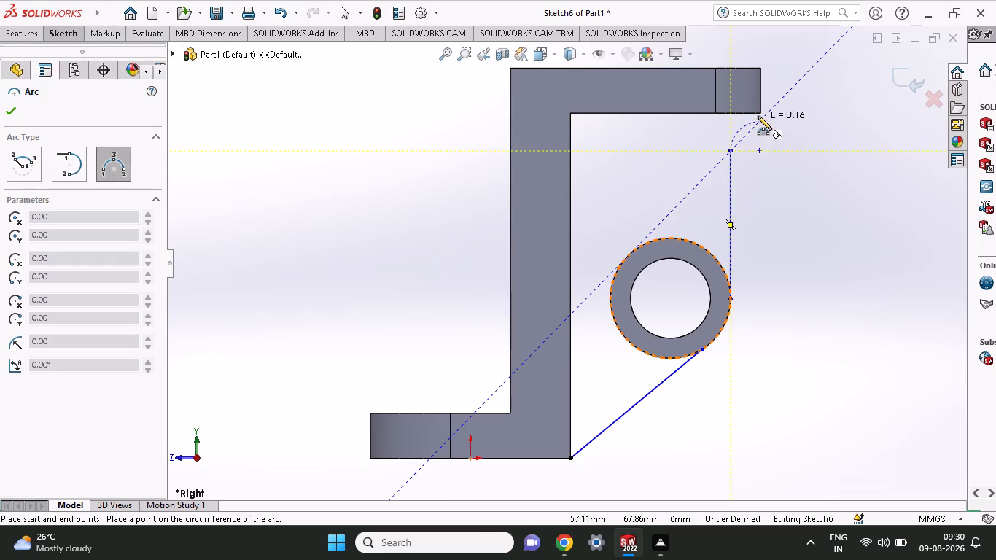
left_click(759, 114)
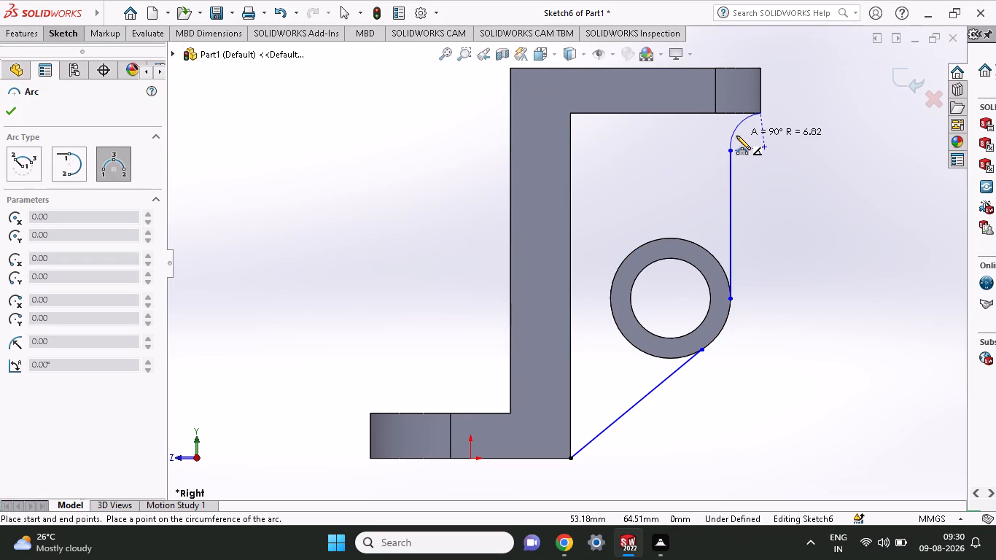
left_click(736, 136)
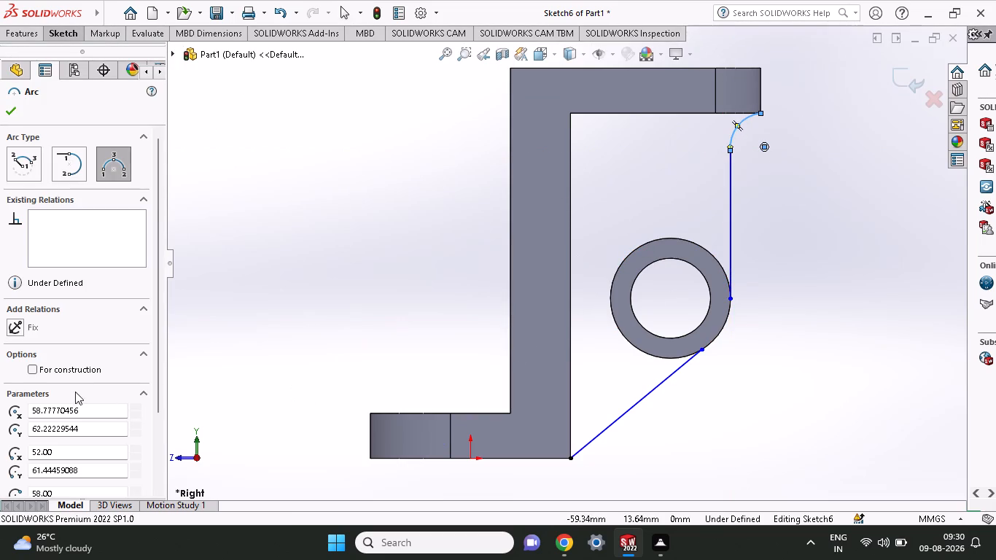
scroll(75, 392, "down", 4)
left_click_drag(89, 435, 0, 424)
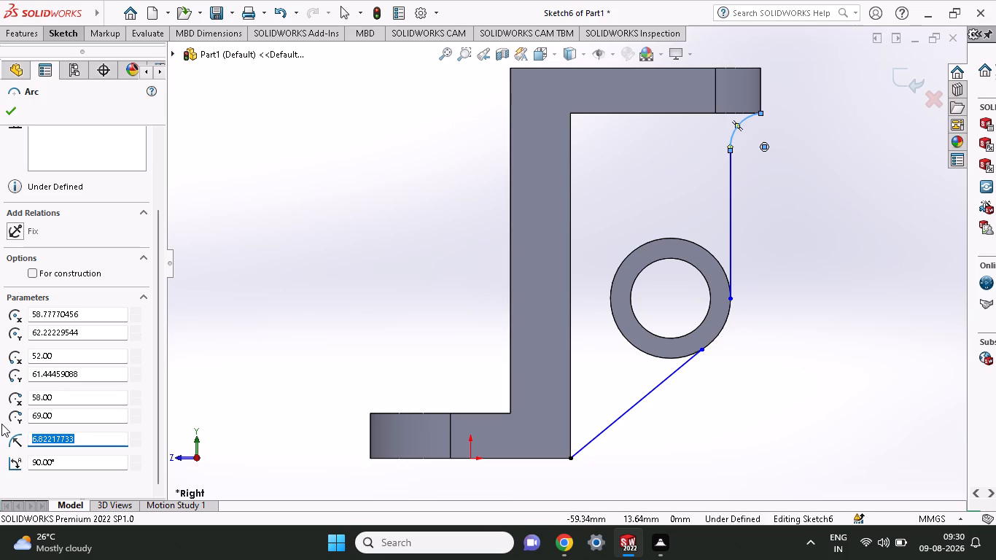
type("16")
key("Return")
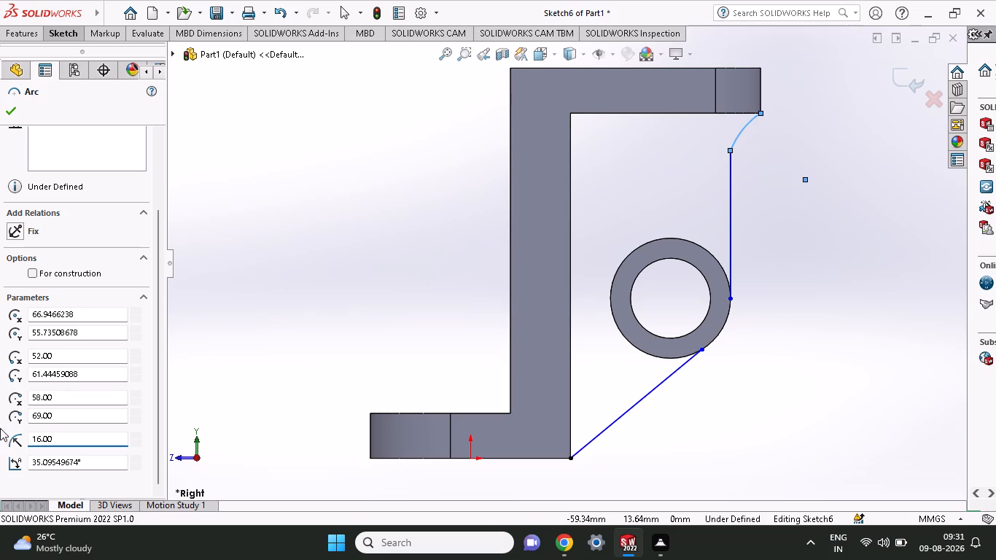
left_click(15, 114)
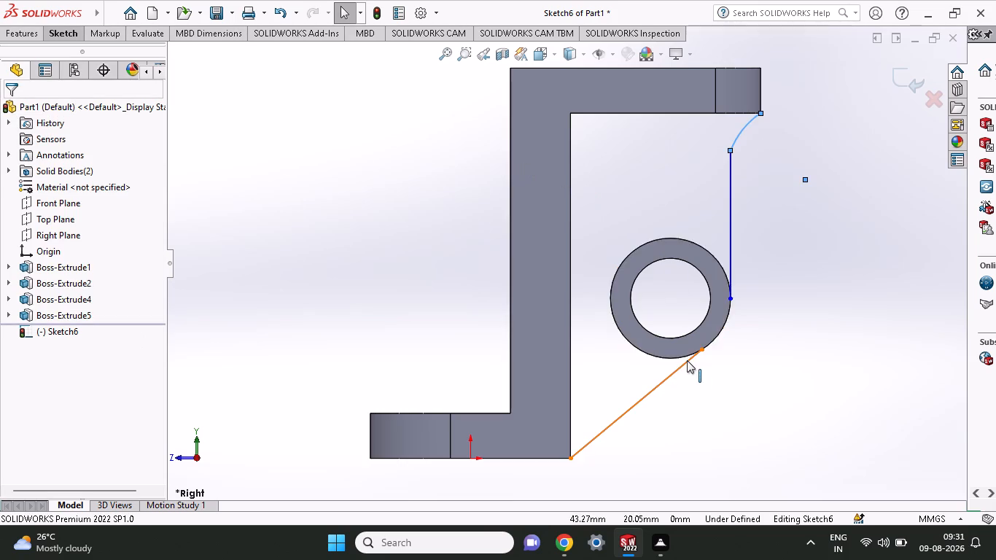
Draw connected lines from the wall's lower corner up its inner face and 38 mm along the flange's underside to the arc's end.
left_click(64, 34)
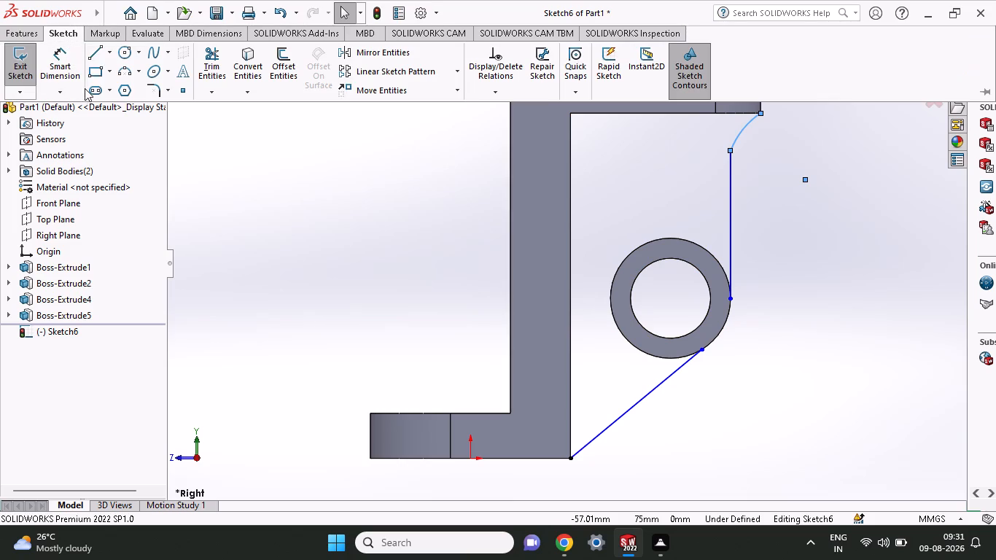
left_click(94, 50)
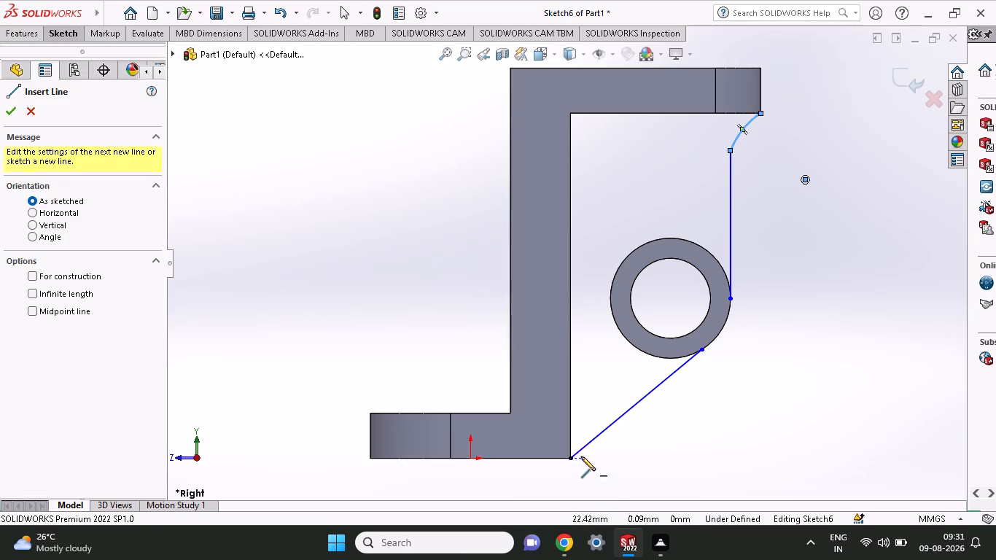
left_click(570, 456)
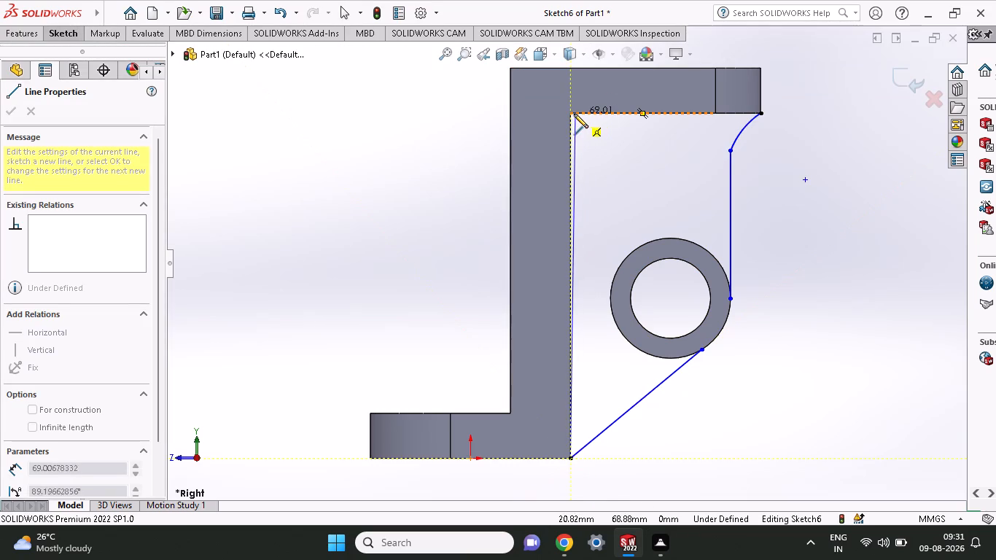
left_click(570, 114)
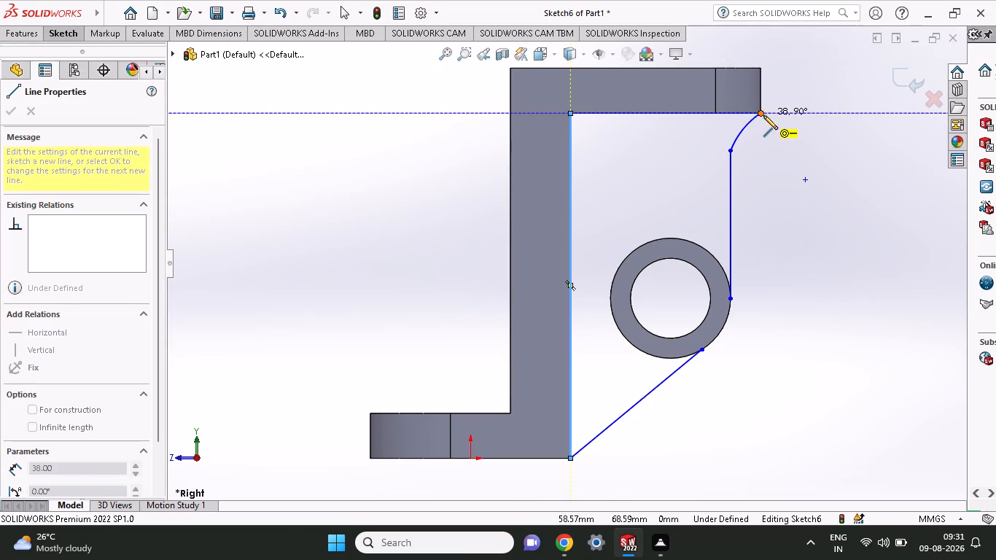
left_click(763, 115)
right_click(786, 190)
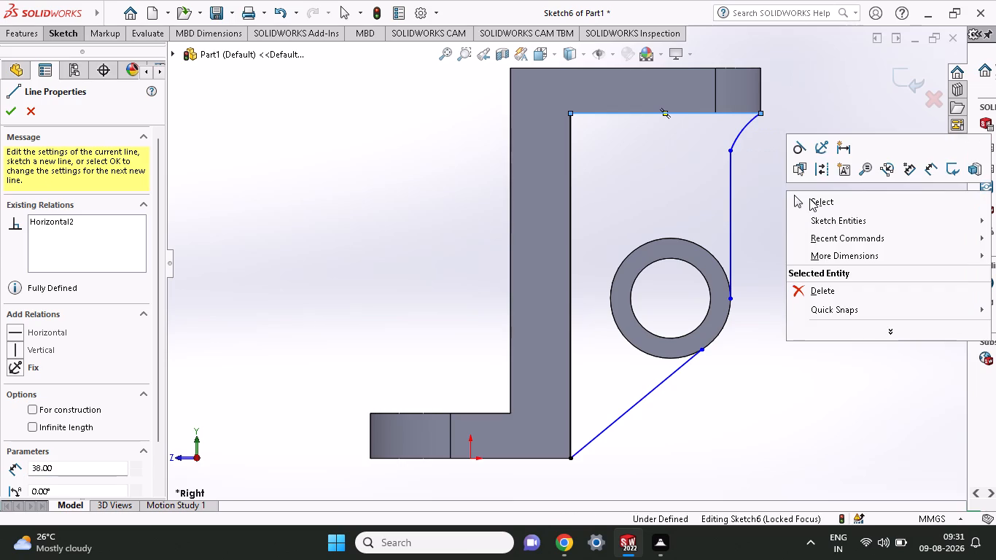
left_click(809, 198)
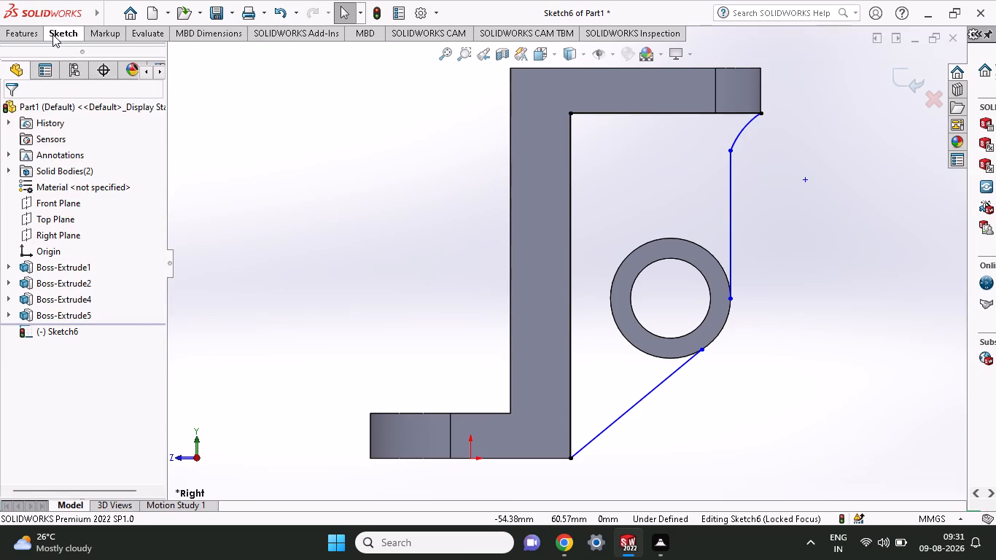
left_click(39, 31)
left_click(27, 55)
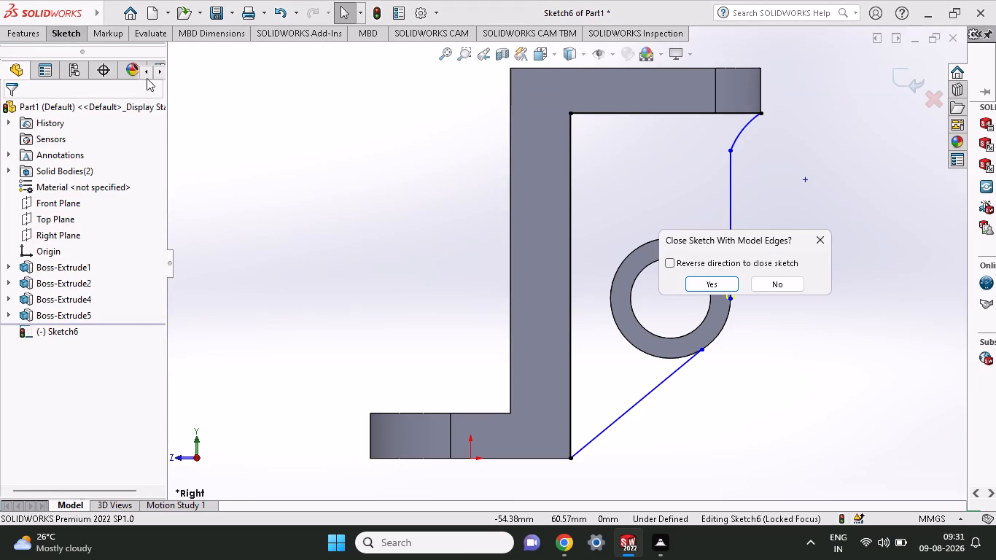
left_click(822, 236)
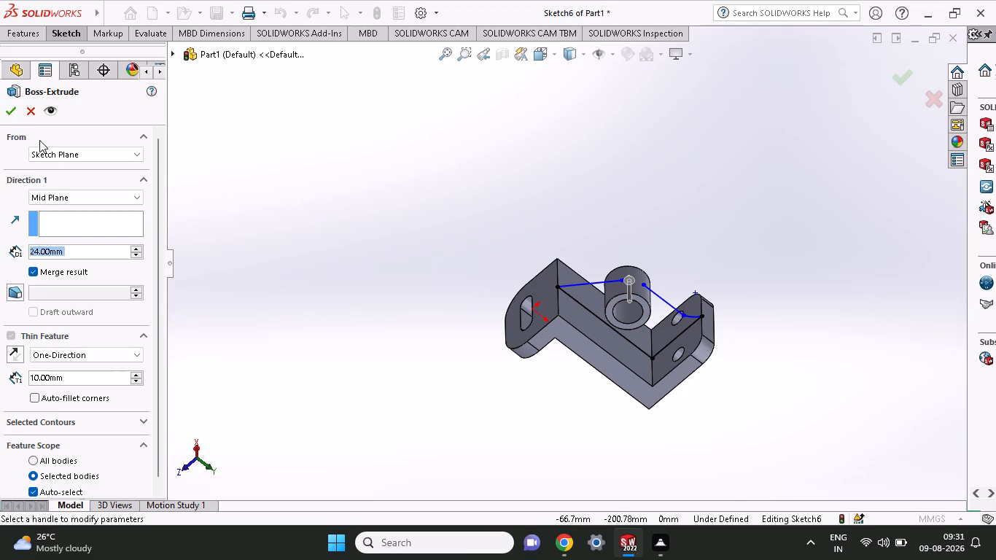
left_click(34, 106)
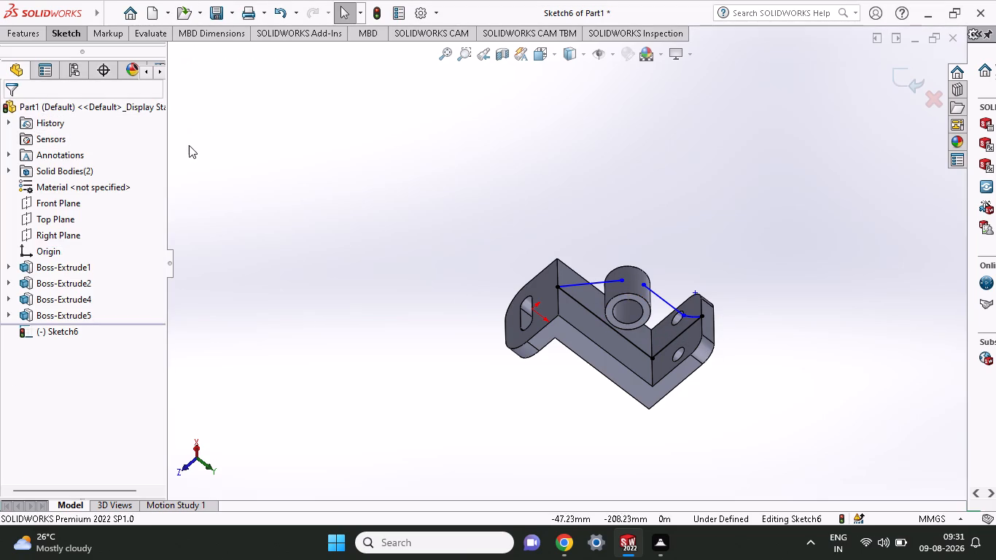
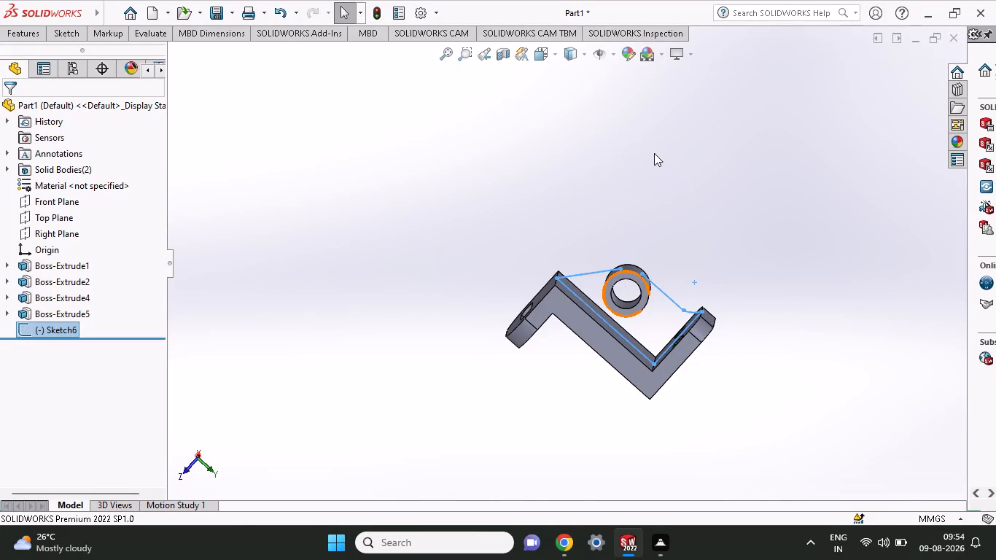
Undo the last action to resume editing the web profile sketch on the Right Plane.
key("ctrl+z")
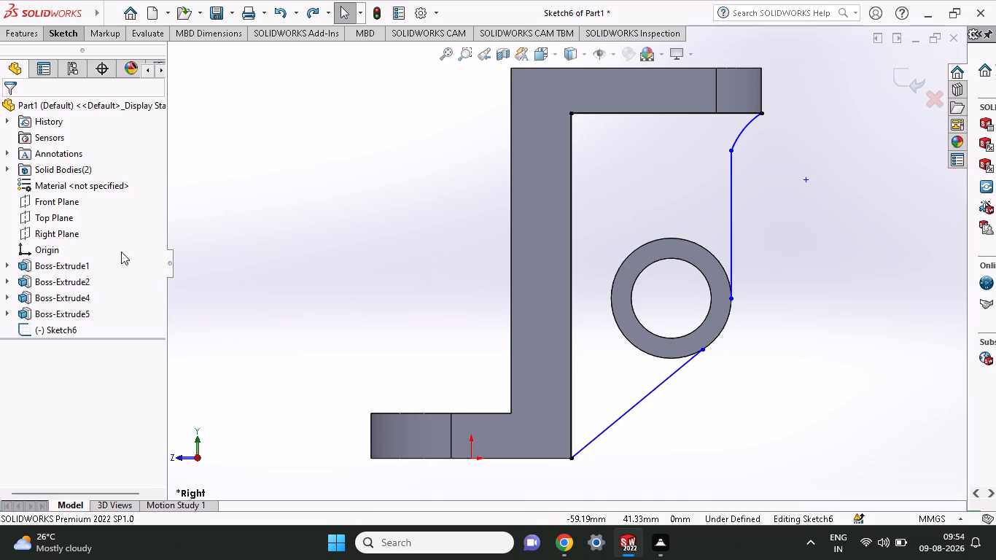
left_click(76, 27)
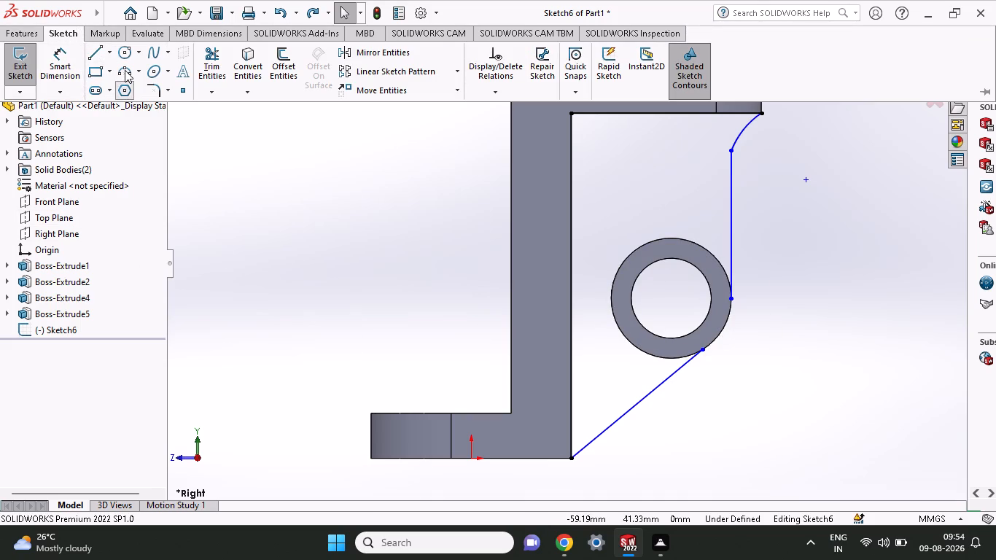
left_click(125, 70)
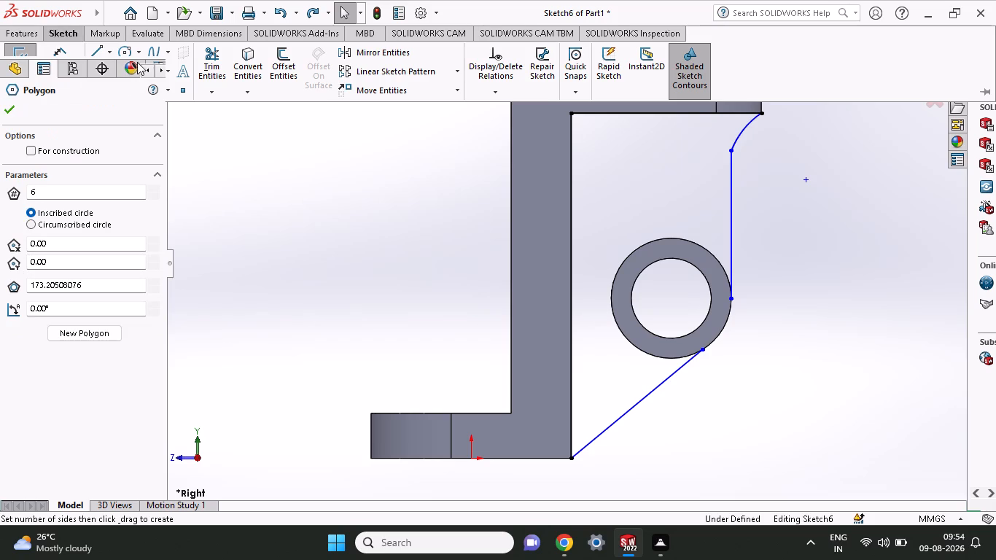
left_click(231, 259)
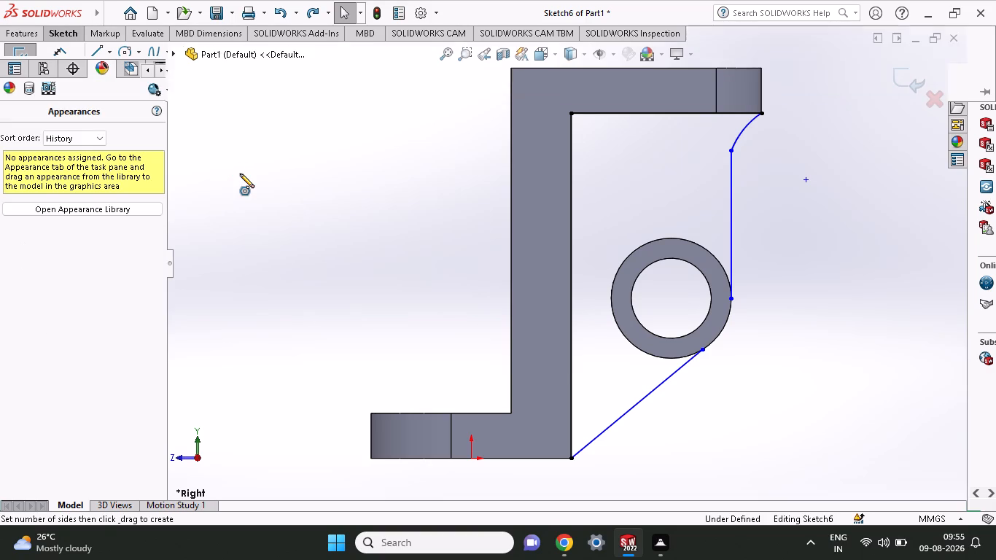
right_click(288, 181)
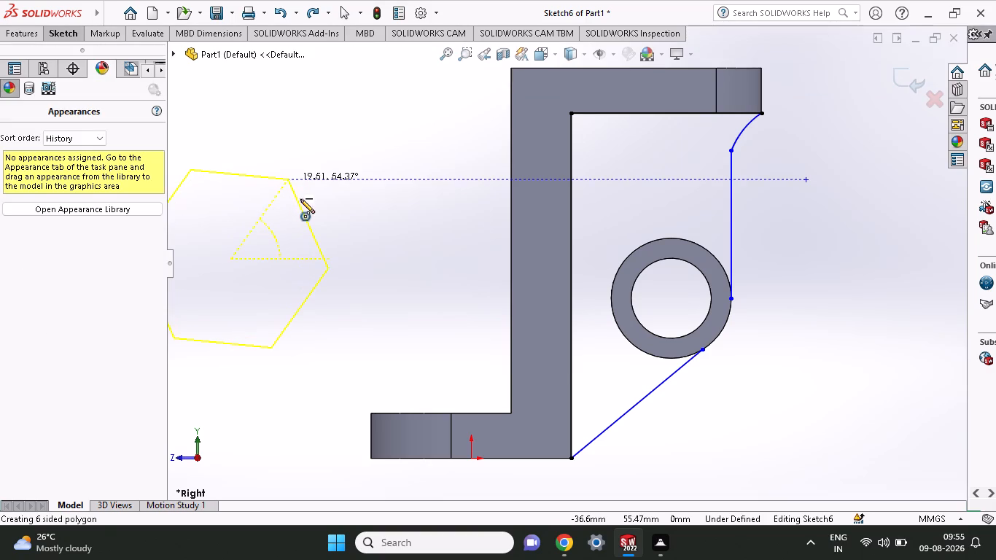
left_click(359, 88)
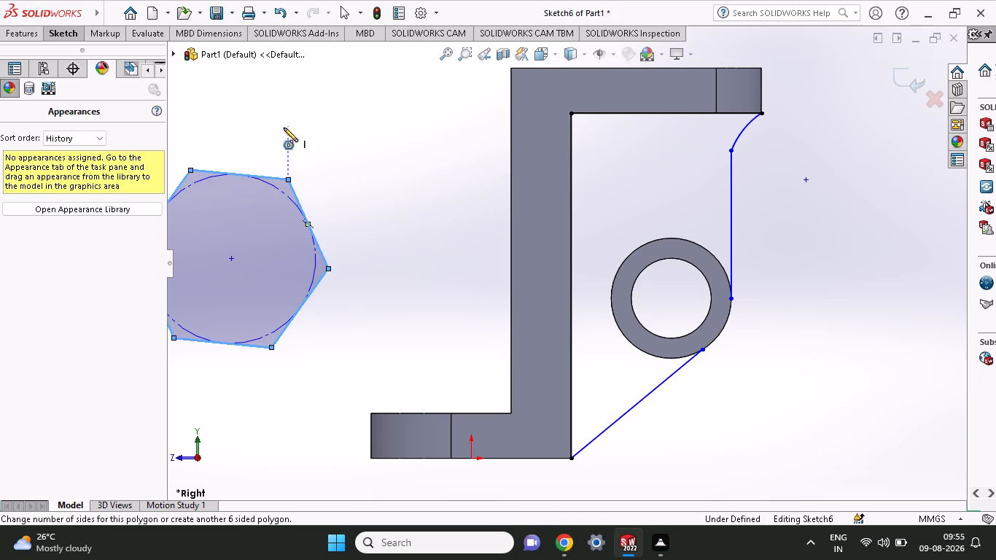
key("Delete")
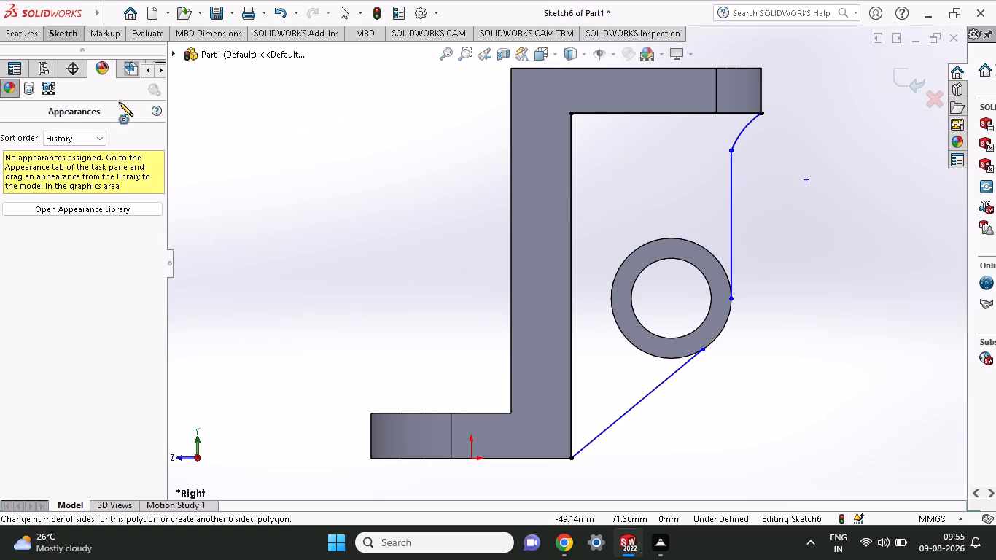
Close the web profile with a 12 mm radius three-point arc along the boss's outer edge, from the vertical line to the slanted line.
left_click(24, 34)
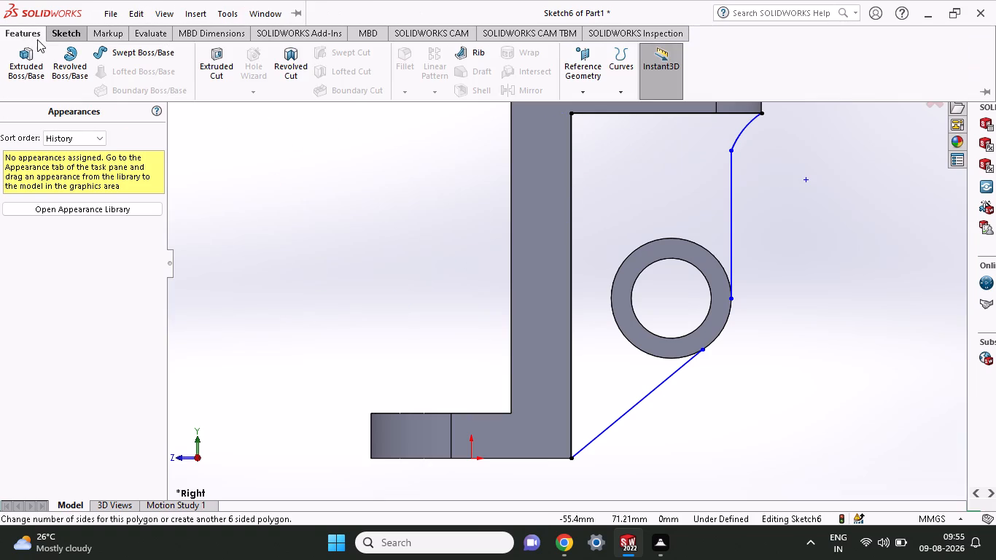
left_click(65, 27)
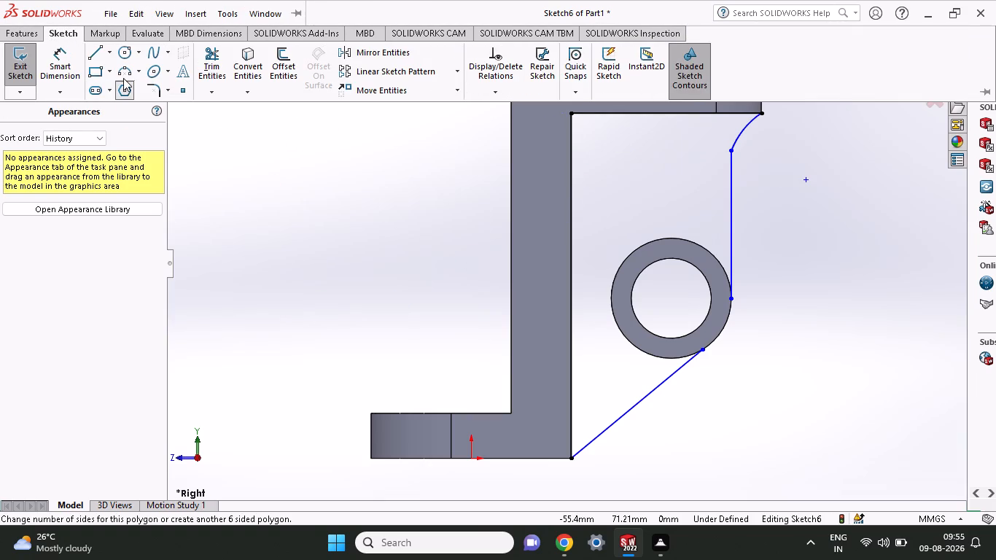
left_click(123, 78)
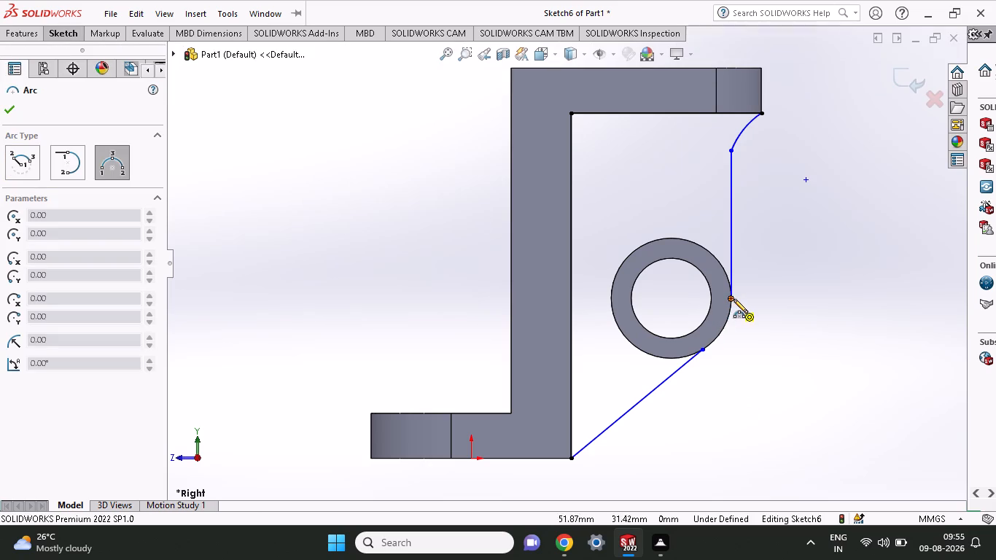
left_click(734, 299)
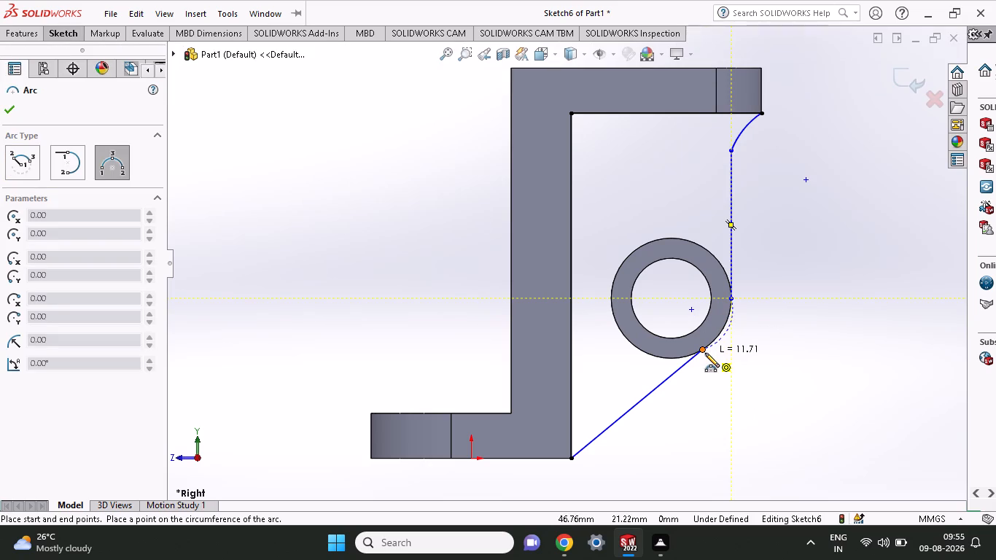
left_click(705, 353)
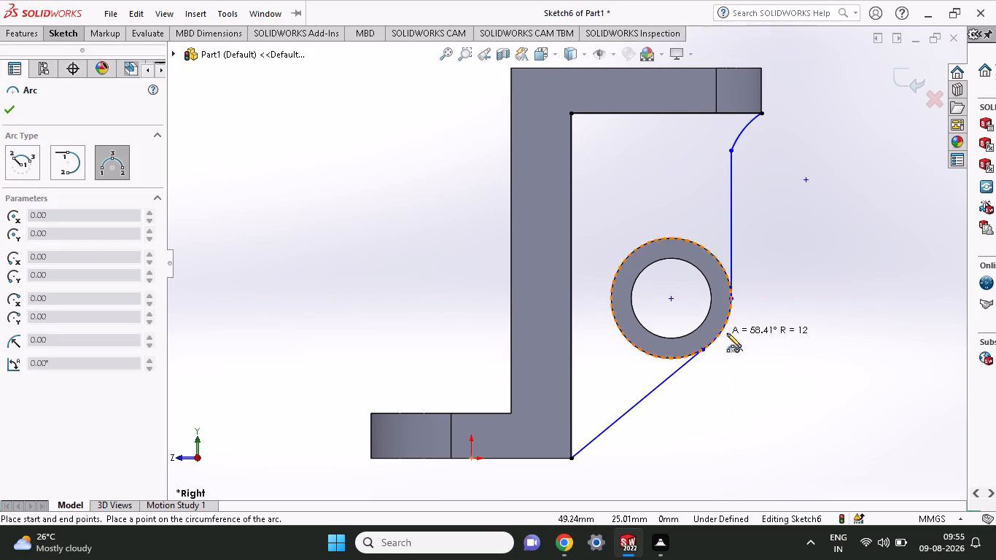
left_click(726, 329)
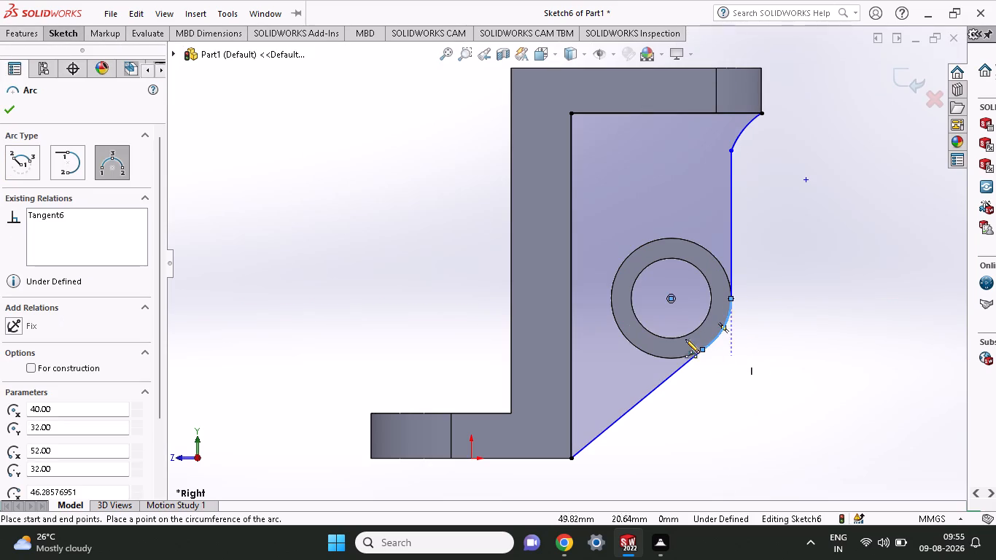
Extrude the closed web profile 8 mm about the mid plane, merging it with the bracket and boss.
left_click(17, 33)
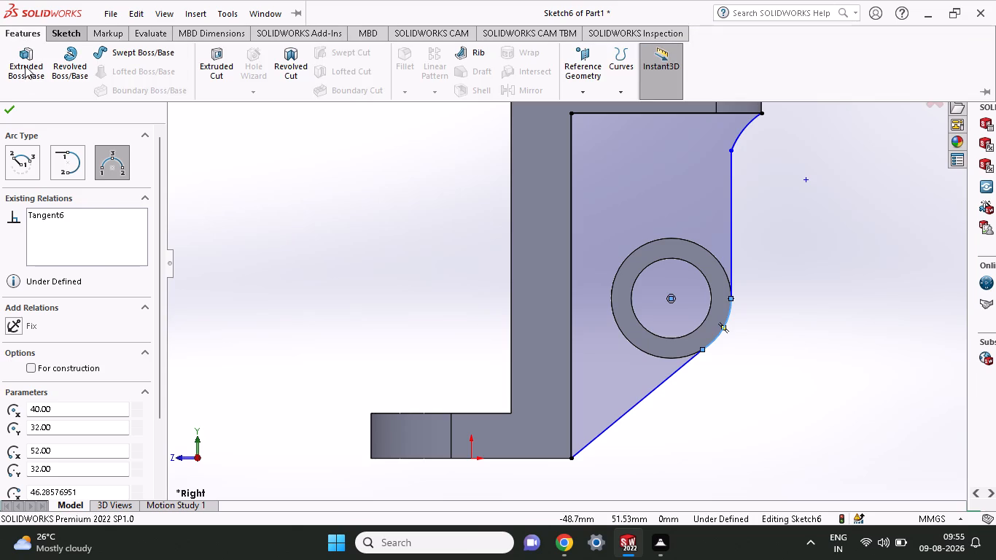
left_click(25, 66)
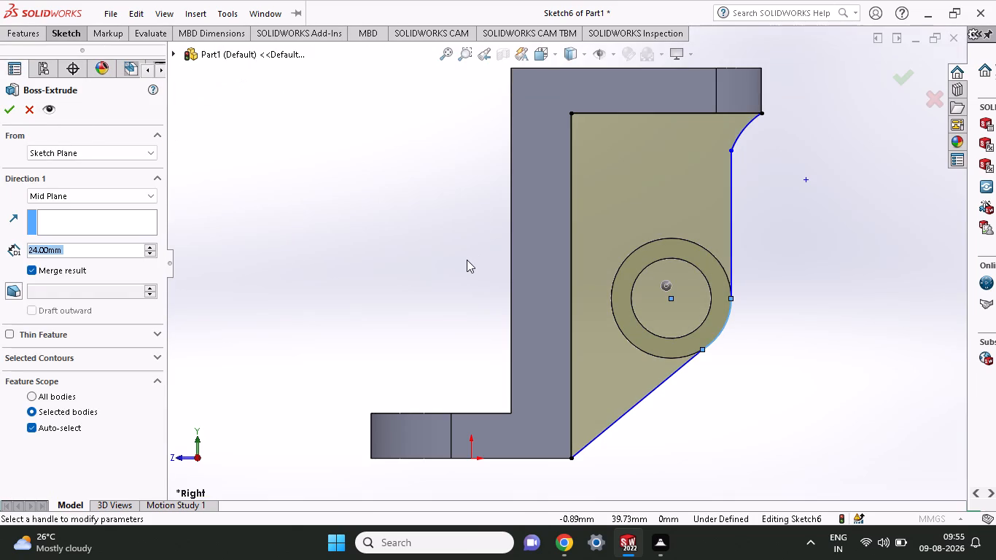
middle_click_drag(467, 260, 404, 267)
scroll(404, 267, "up", 1)
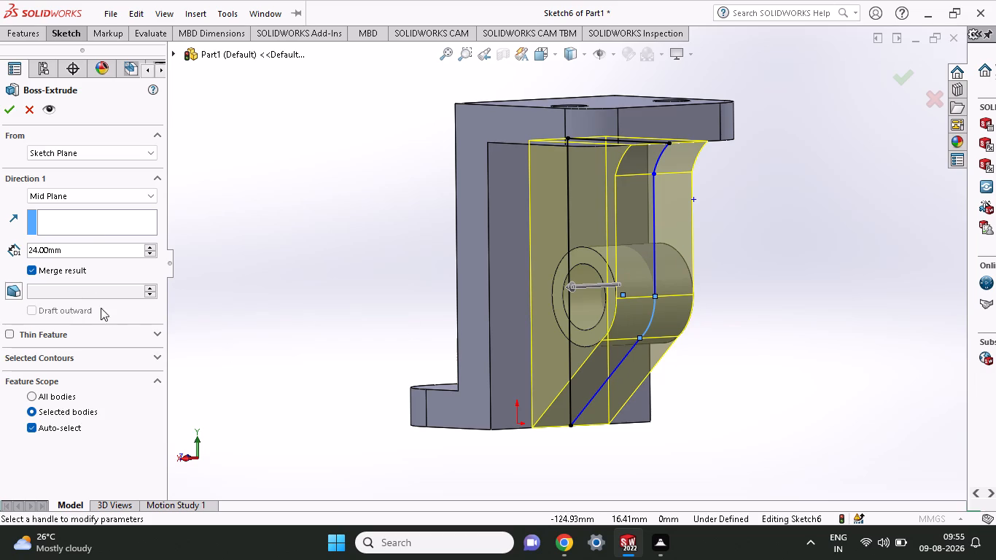
left_click(71, 252)
key("BackSpace")
key("BackSpace")
key("BackSpace")
key("BackSpace")
key("BackSpace")
key("BackSpace")
key("BackSpace")
key("BackSpace")
key("BackSpace")
key("BackSpace")
key("BackSpace")
key("BackSpace")
key("BackSpace")
key("BackSpace")
key("BackSpace")
key("BackSpace")
key("BackSpace")
key("BackSpace")
key("BackSpace")
key("BackSpace")
key("BackSpace")
key("8")
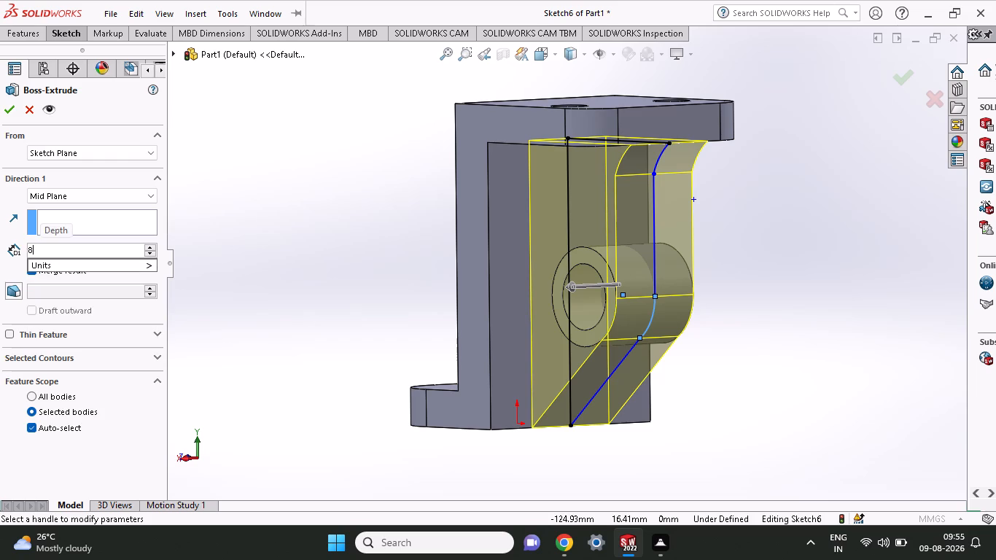
left_click(7, 109)
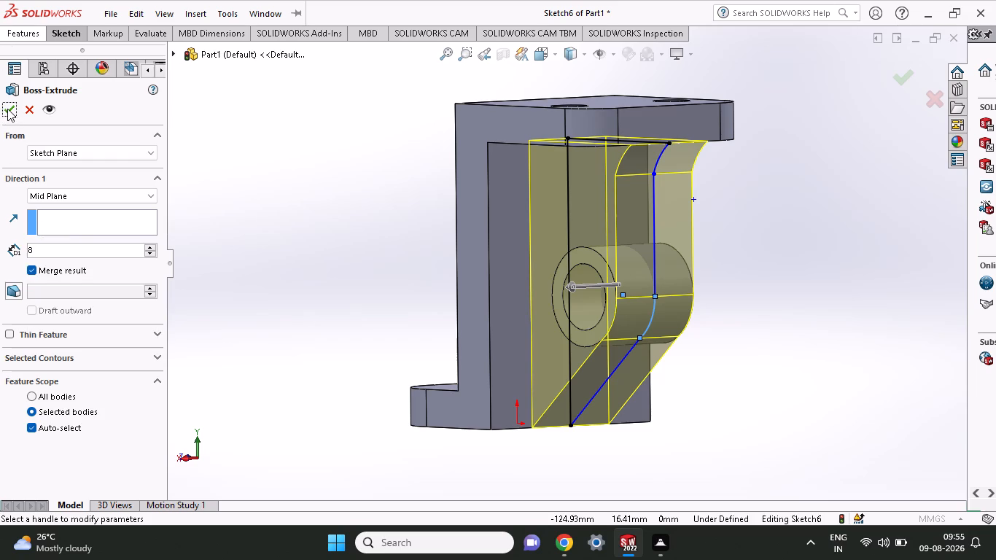
left_click(7, 109)
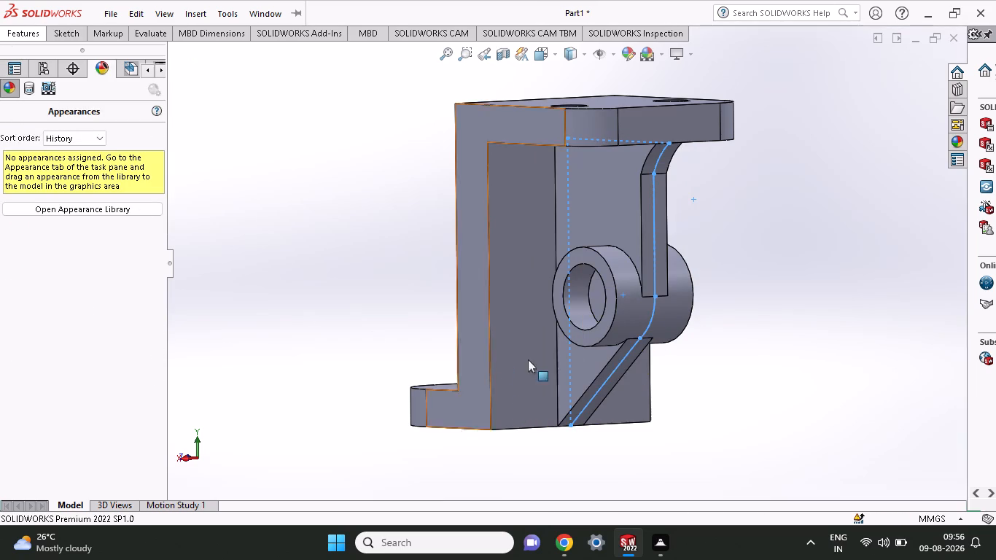
Start a sketch on the web face inside the boss bore and draw a concentric circle of 8 mm radius matching the bore.
middle_click_drag(816, 351, 614, 361)
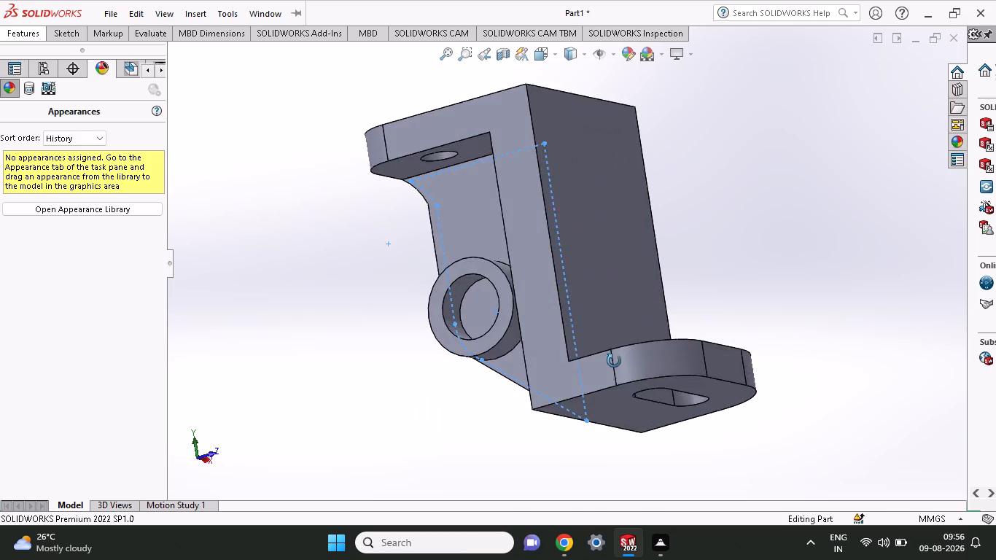
middle_click_drag(614, 361, 629, 376)
middle_click_drag(653, 402, 664, 408)
middle_click(672, 411)
middle_click(692, 419)
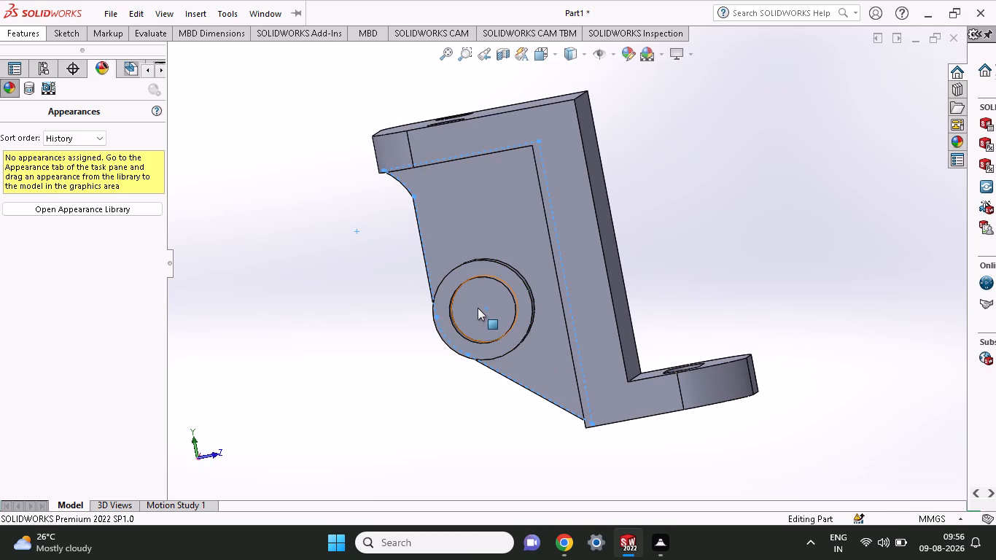
left_click(478, 308)
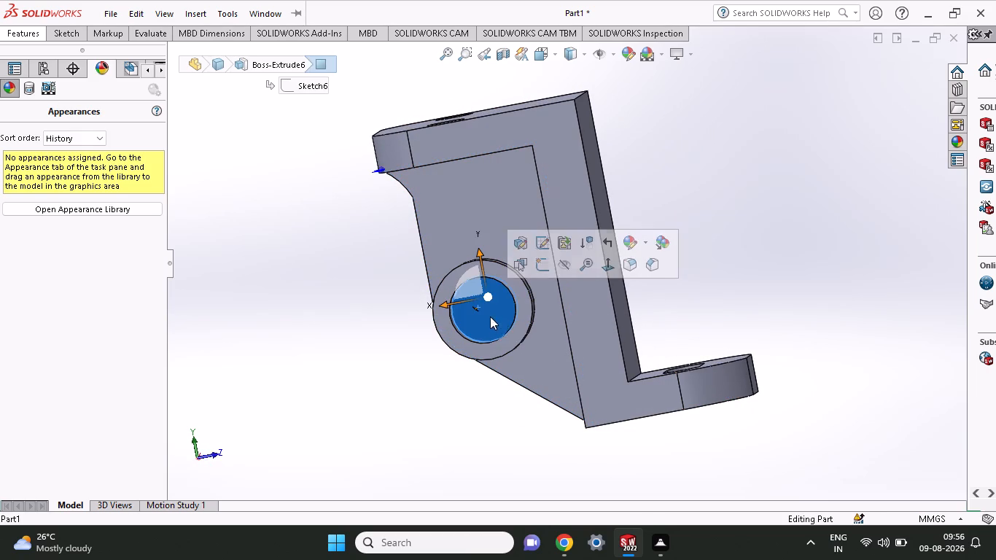
left_click(537, 271)
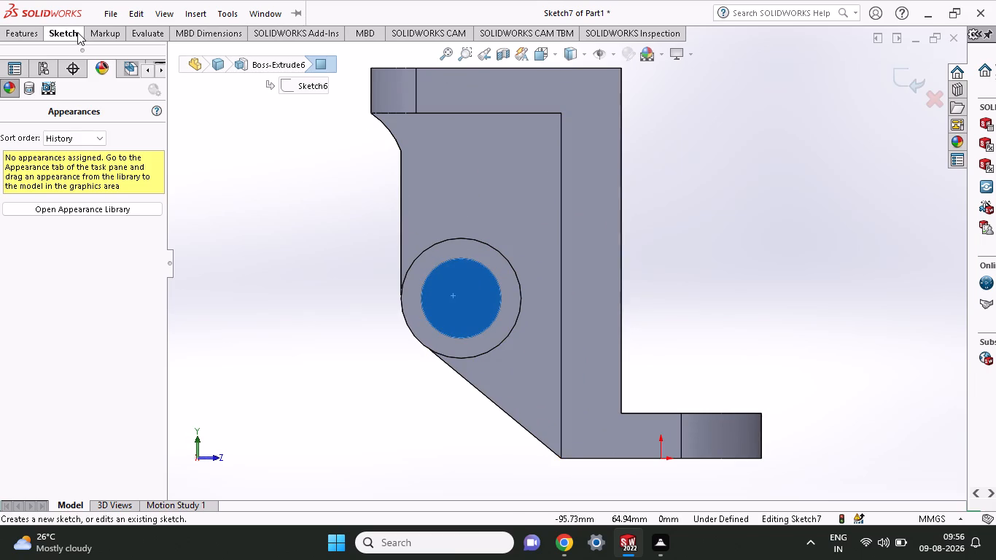
left_click(77, 32)
left_click(125, 58)
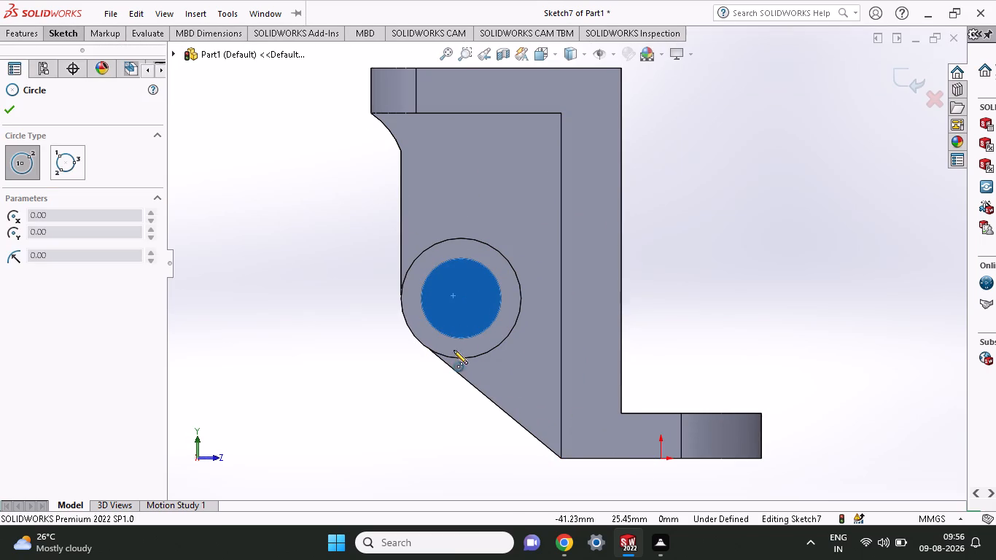
left_click(463, 298)
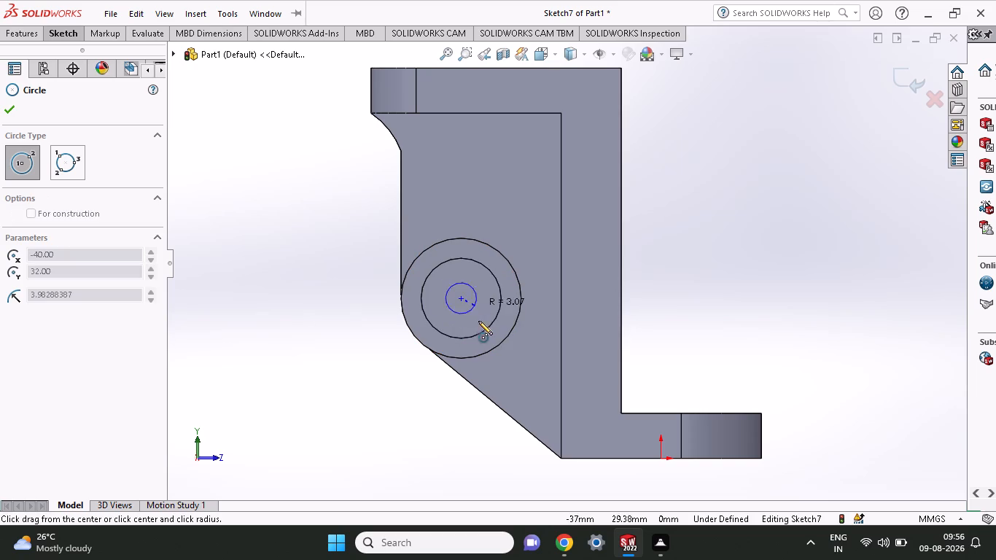
left_click(484, 330)
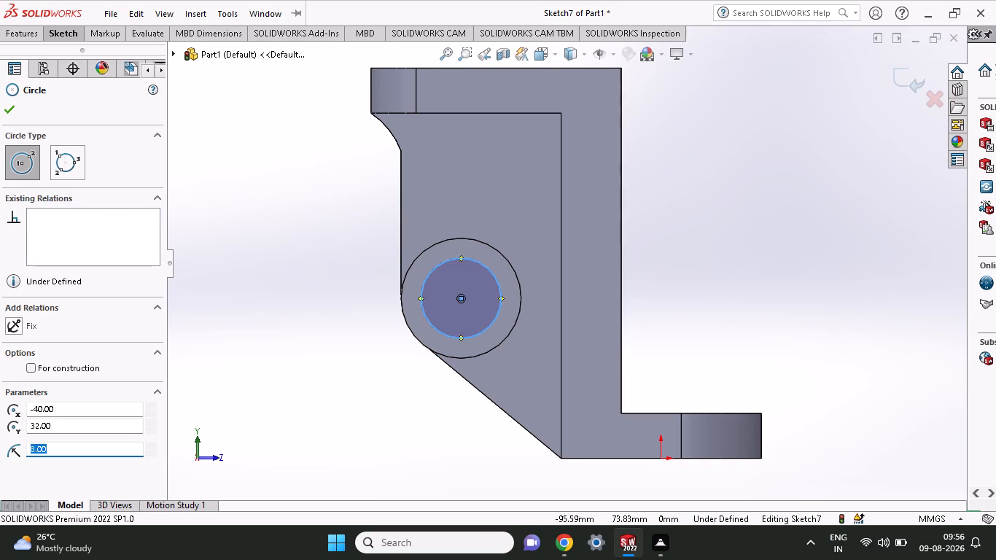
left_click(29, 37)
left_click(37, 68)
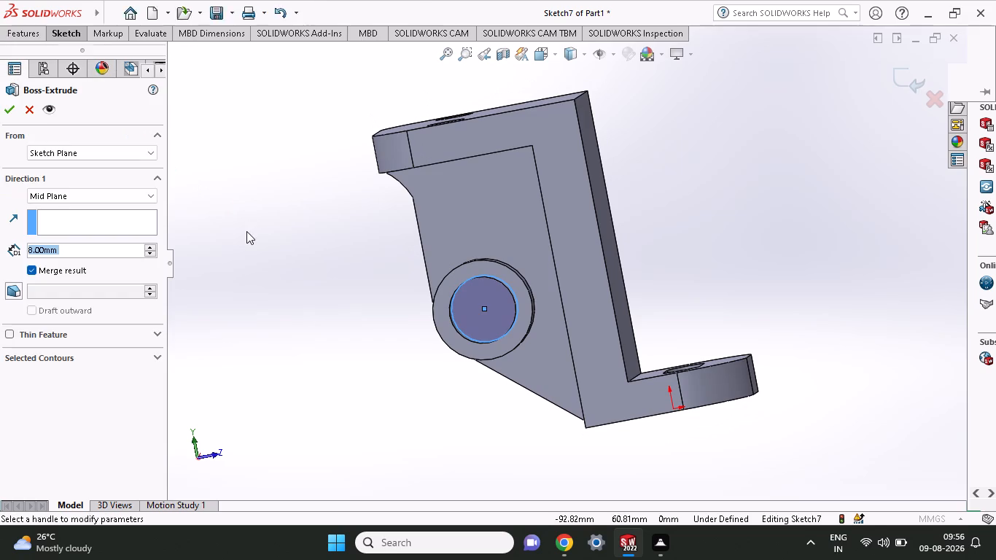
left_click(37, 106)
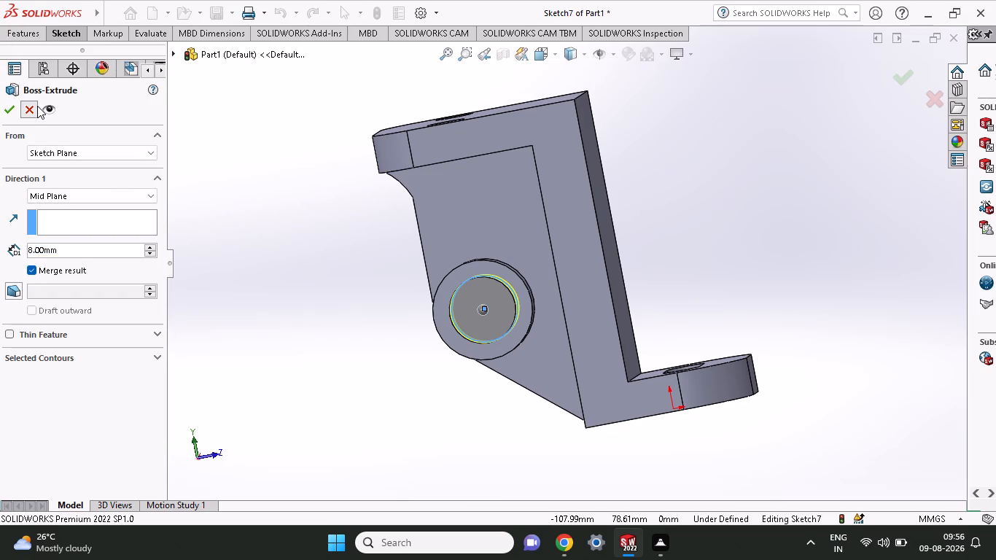
Cut-extrude the bore circle Through All to open the boss hole through the web.
left_click(31, 31)
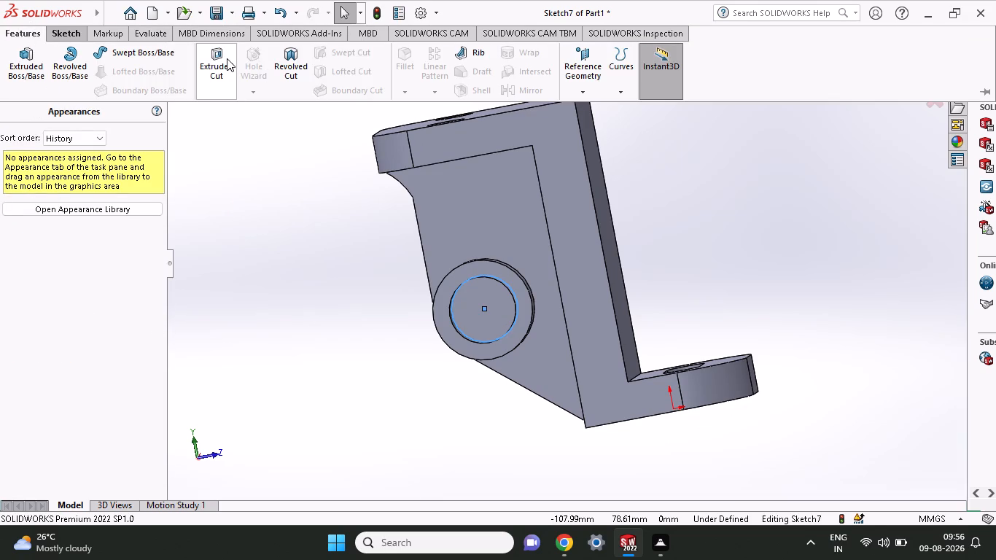
left_click(227, 58)
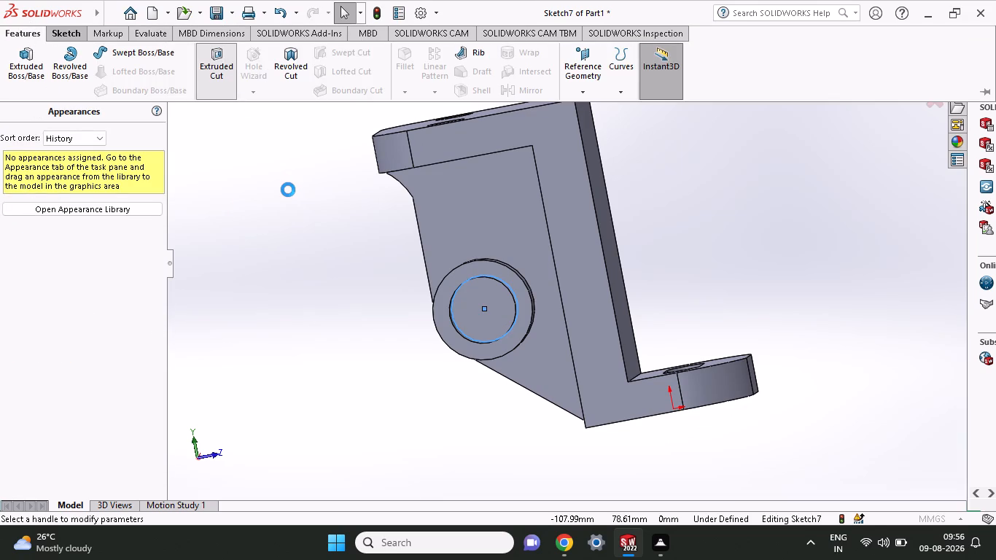
middle_click_drag(288, 190, 336, 213)
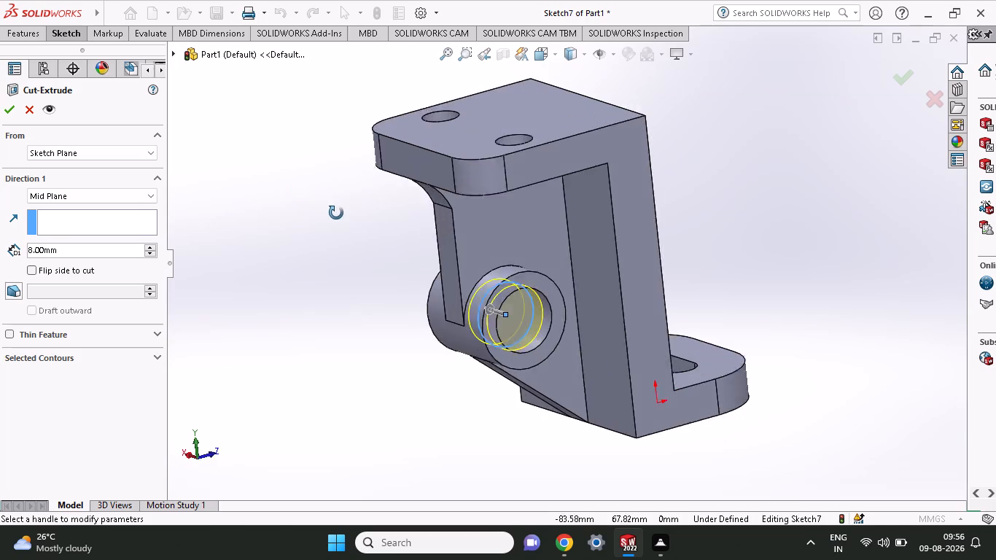
middle_click_drag(336, 213, 381, 236)
left_click(54, 192)
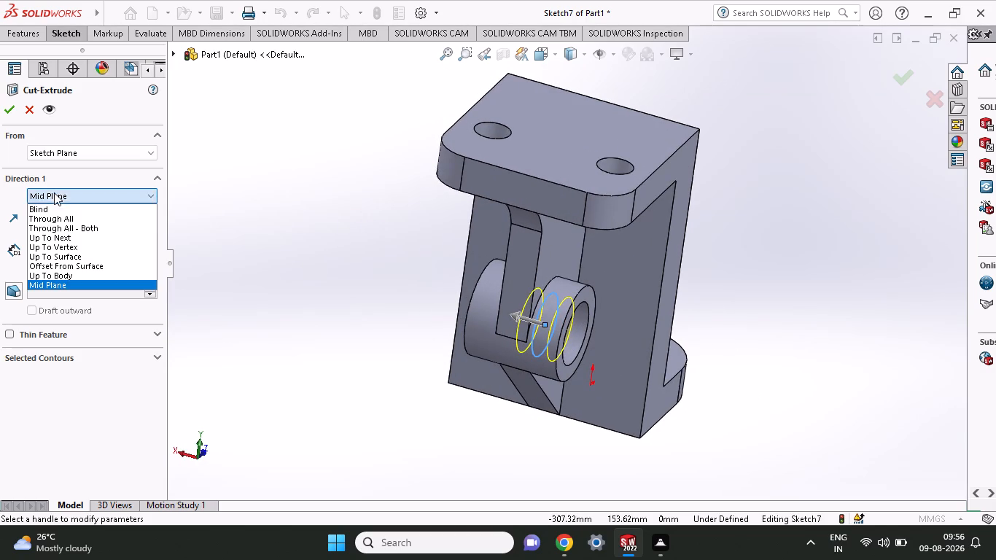
left_click(54, 214)
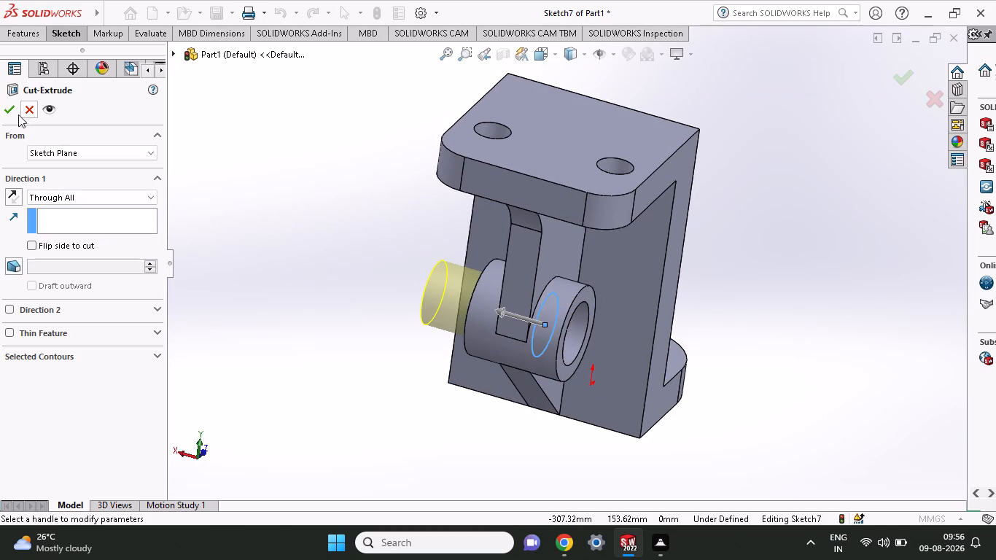
left_click(10, 112)
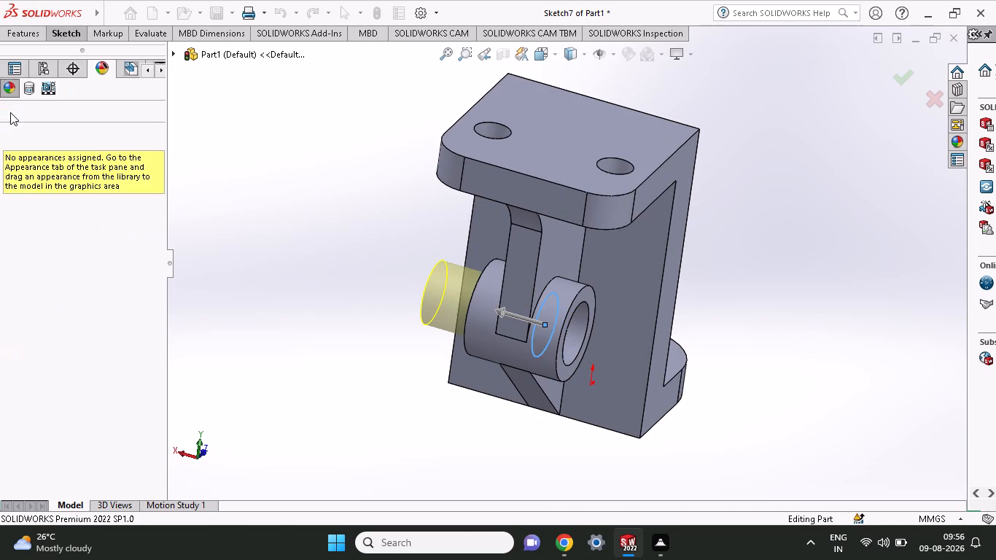
Examine the finished bracket from several angles, checking the bored boss, web, flange holes and slotted plate.
middle_click_drag(439, 225, 348, 276)
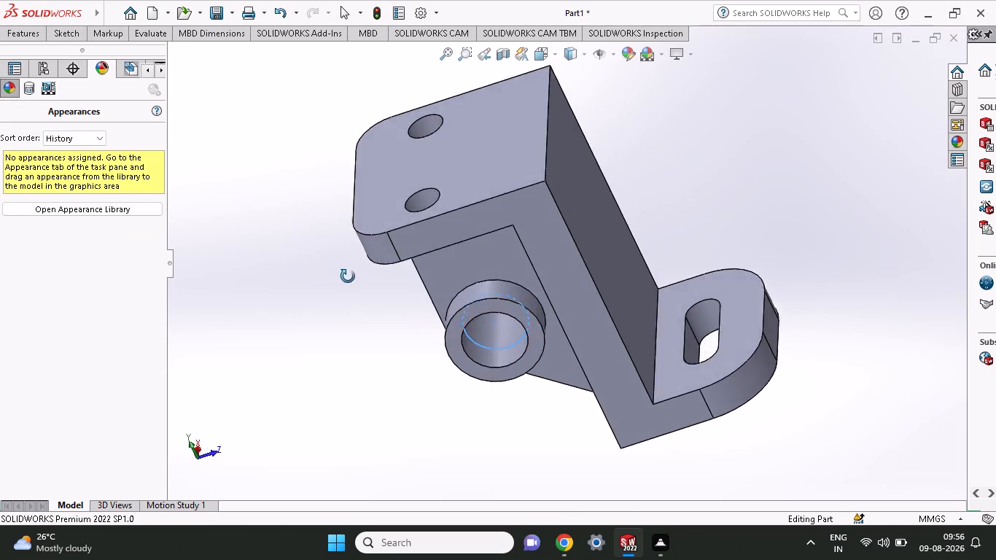
middle_click_drag(348, 276, 480, 64)
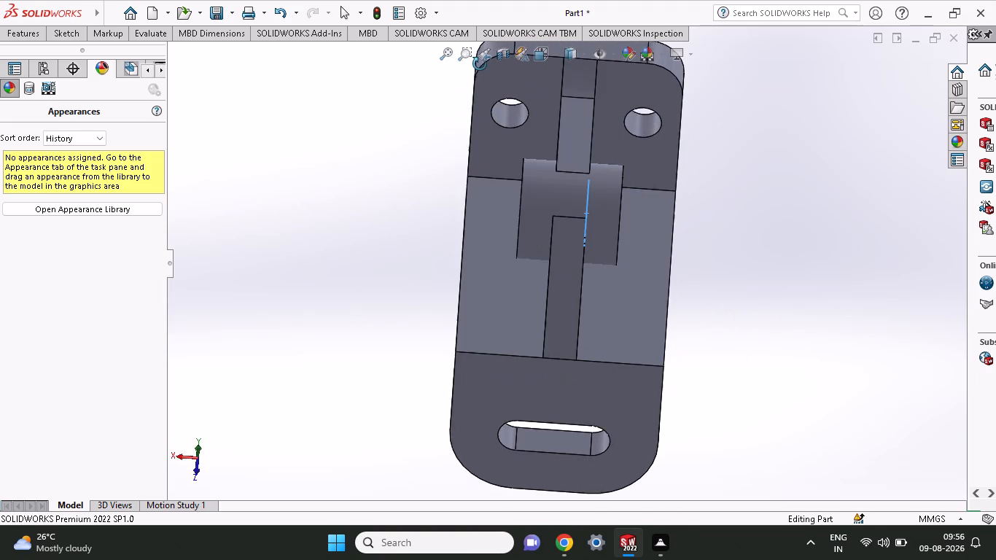
middle_click_drag(480, 64, 481, 47)
scroll(319, 335, "up", 1)
middle_click_drag(325, 338, 334, 268)
scroll(331, 289, "up", 1)
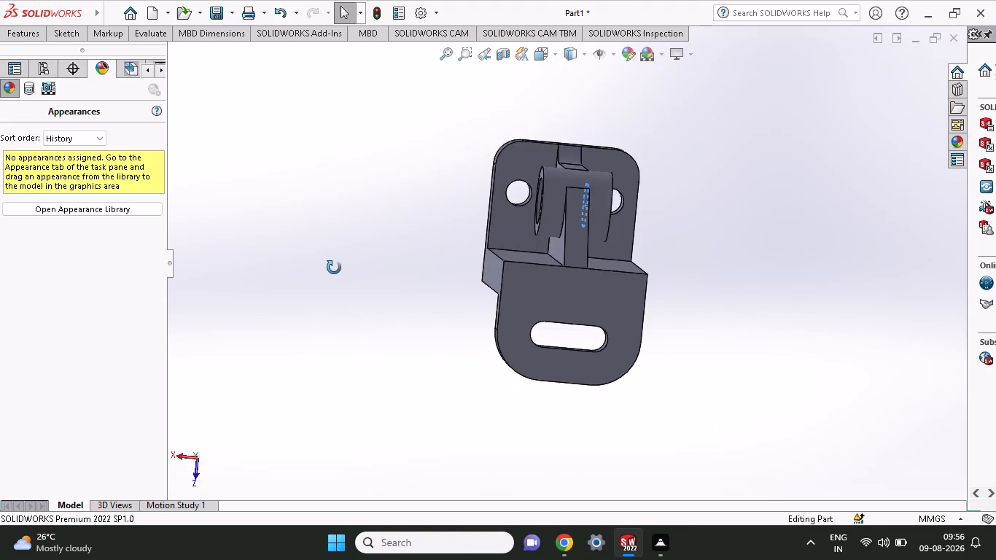
middle_click_drag(334, 268, 337, 279)
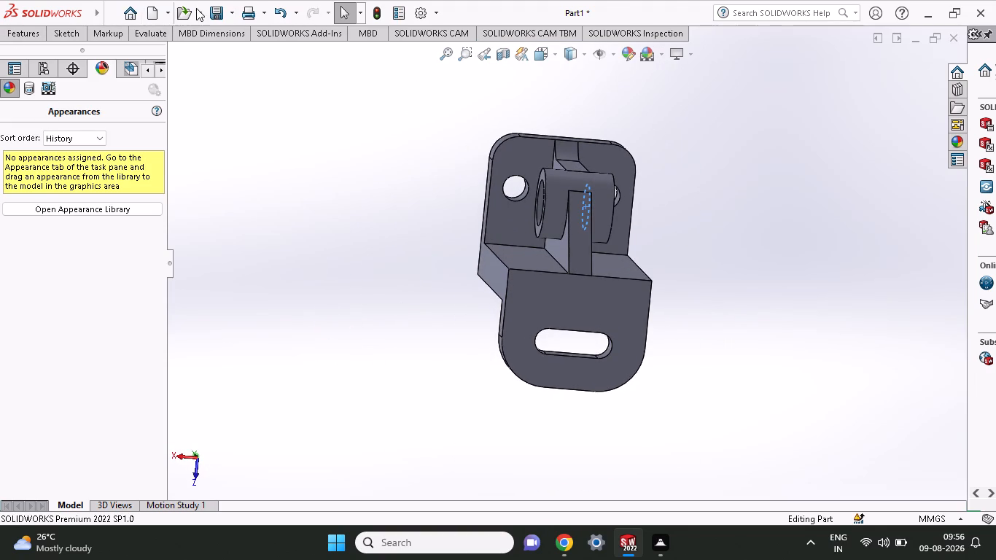
Start saving the part under a new name in the Documents folder, replacing the default file name with one beginning "3d".
left_click(233, 18)
left_click(244, 51)
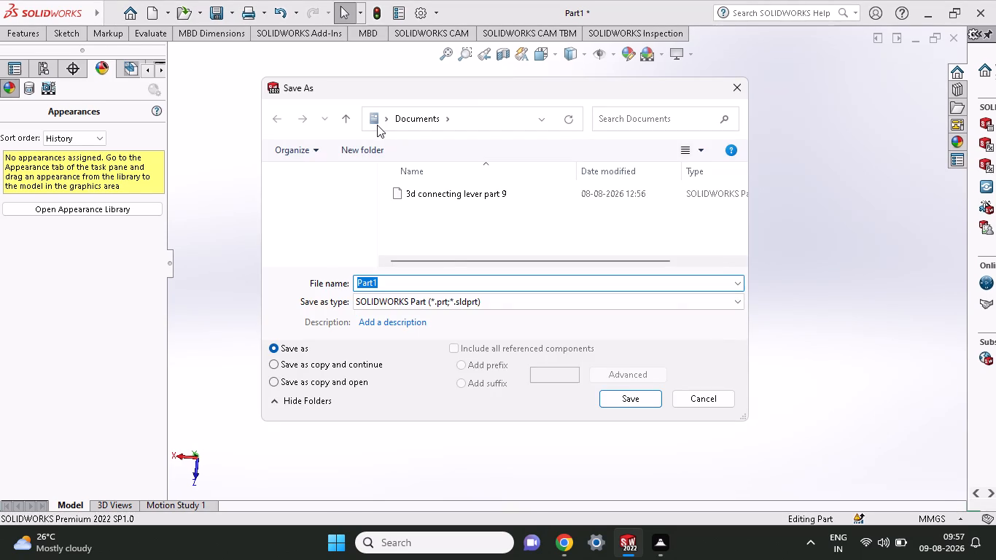
left_click(457, 285)
key("BackSpace")
key("BackSpace")
key("BackSpace")
key("BackSpace")
key("BackSpace")
key("BackSpace")
key("BackSpace")
key("BackSpace")
key("BackSpace")
key("BackSpace")
key("BackSpace")
key("BackSpace")
key("BackSpace")
key("BackSpace")
key("BackSpace")
key("BackSpace")
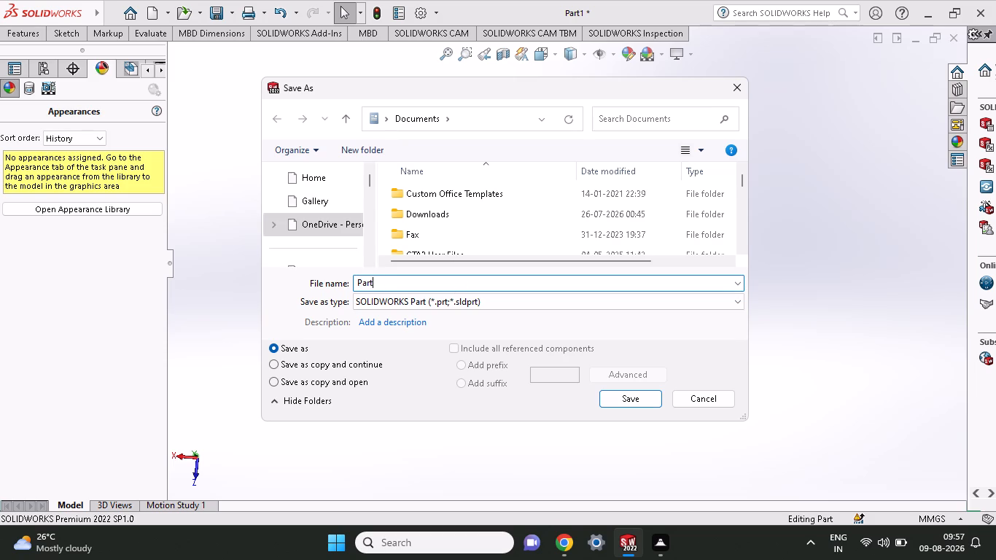
key("w")
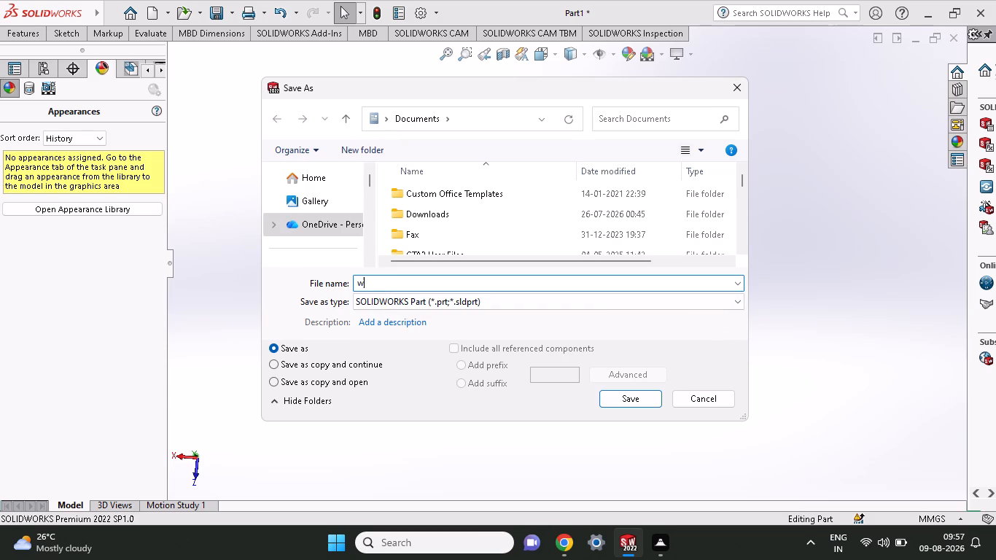
key("BackSpace")
type("3d")
key("space")
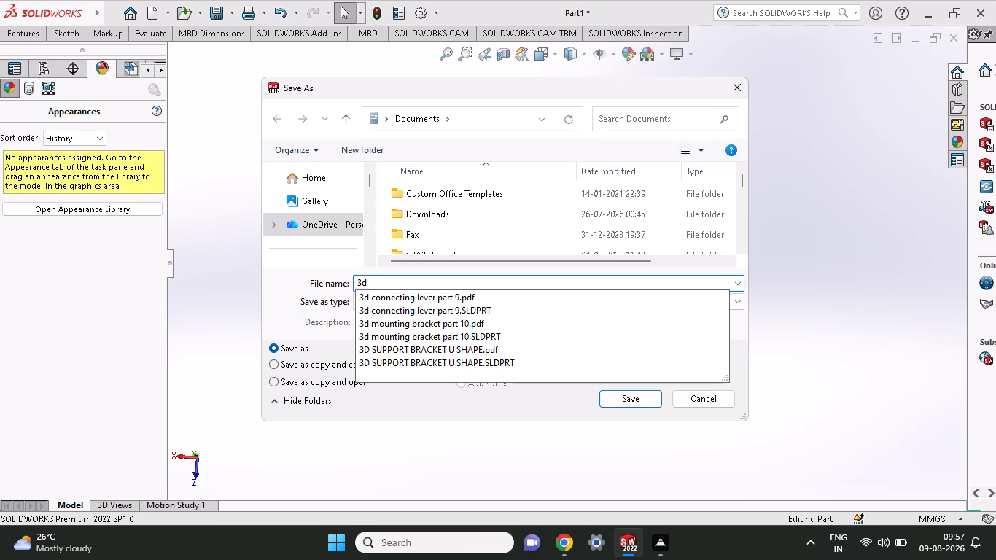
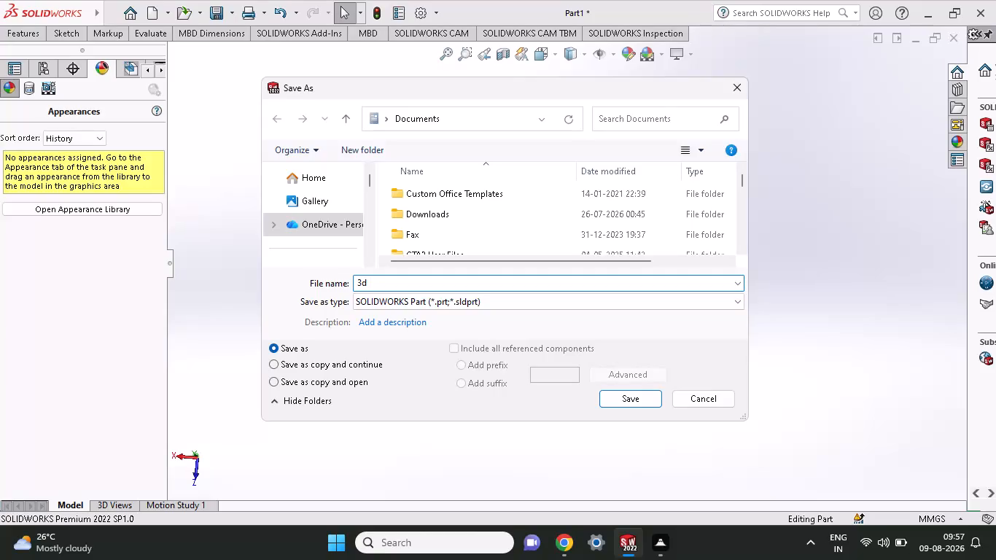
Complete the file name as "3d mounting support" and save it as a SOLIDWORKS part in the Documents folder.
type("mo")
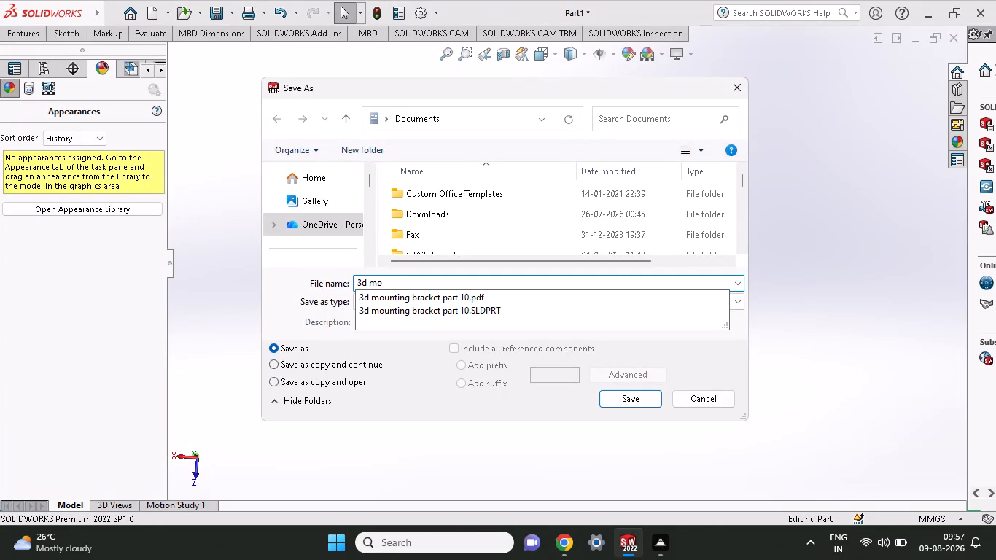
type("unt")
type("in")
type("g suppo")
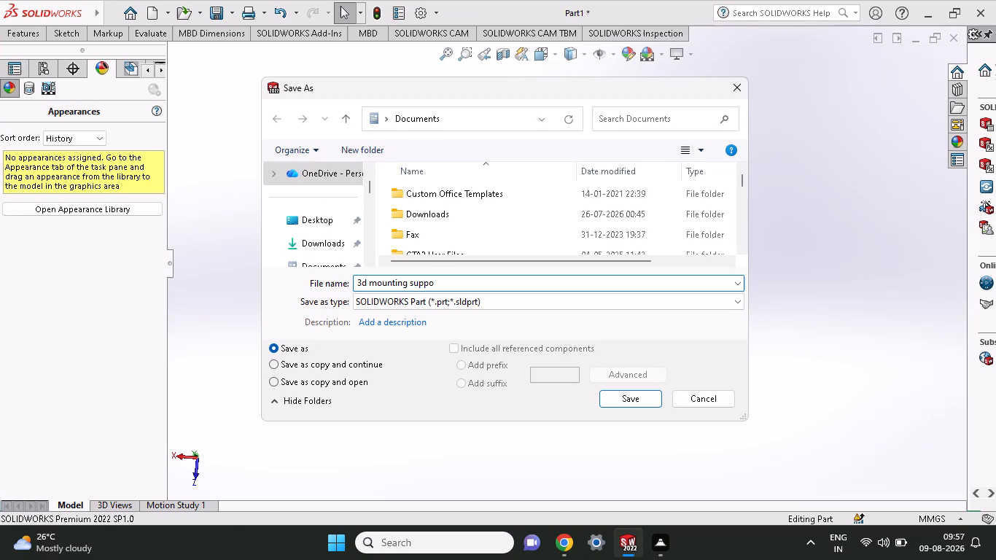
type("rt")
left_click(631, 399)
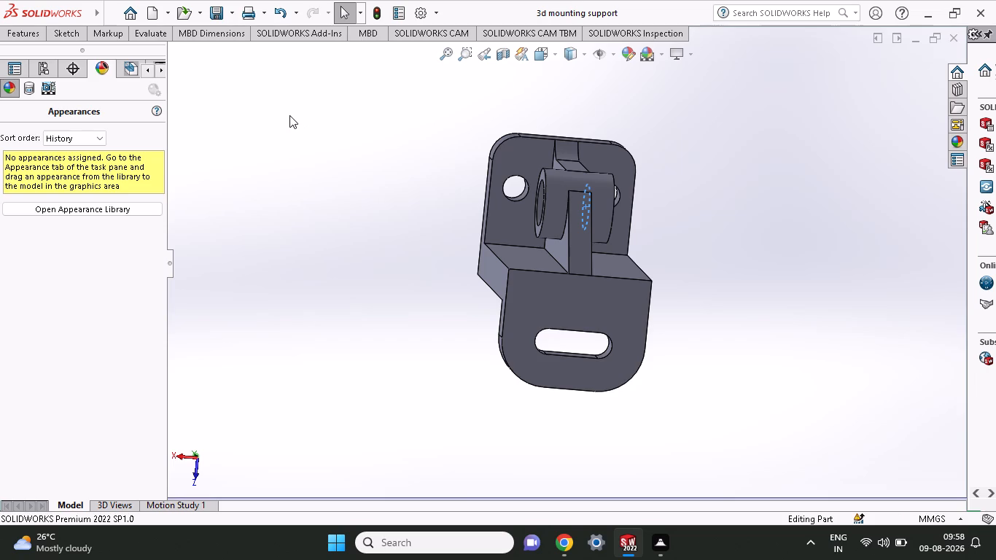
Save a copy of the part as an Adobe PDF named "3d mounting support" in the Documents folder.
left_click(232, 16)
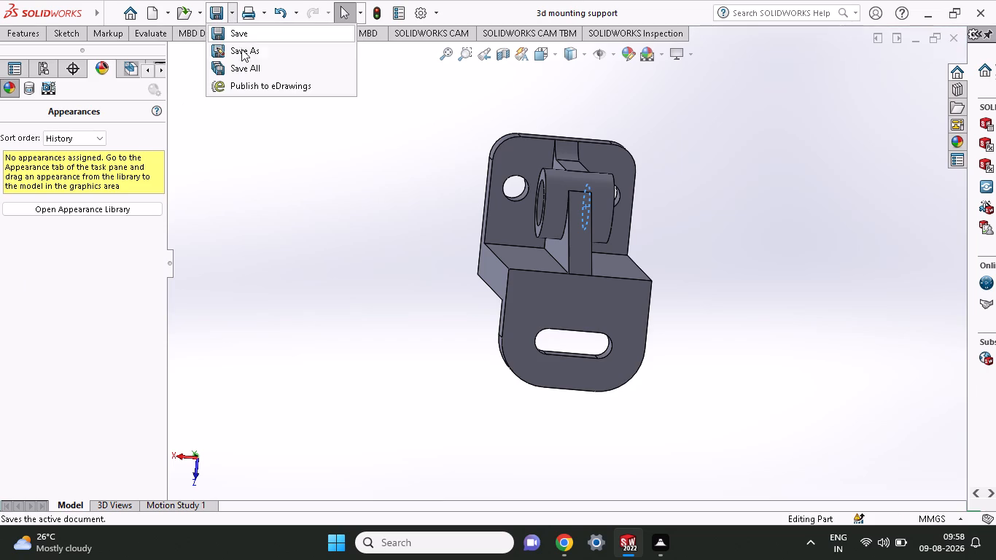
left_click(244, 50)
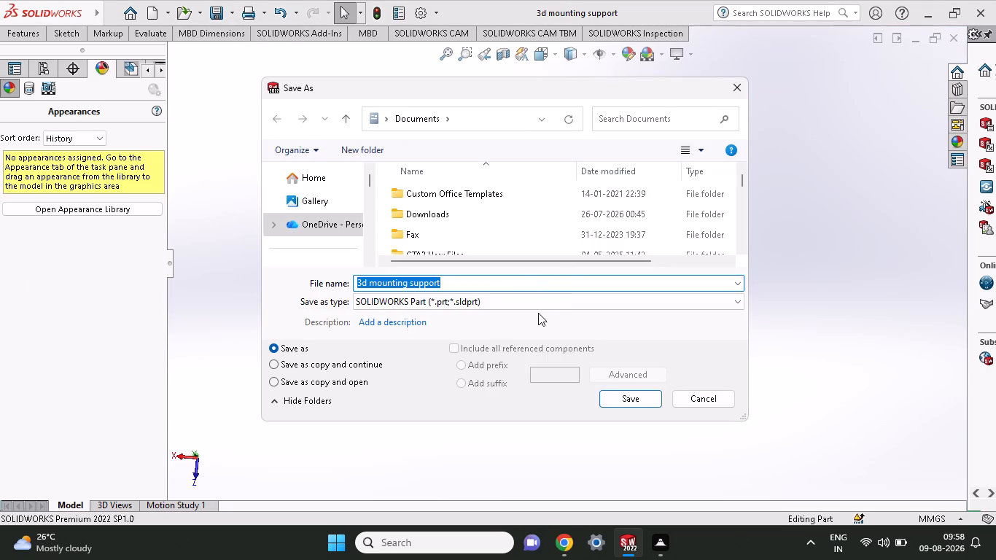
left_click(538, 303)
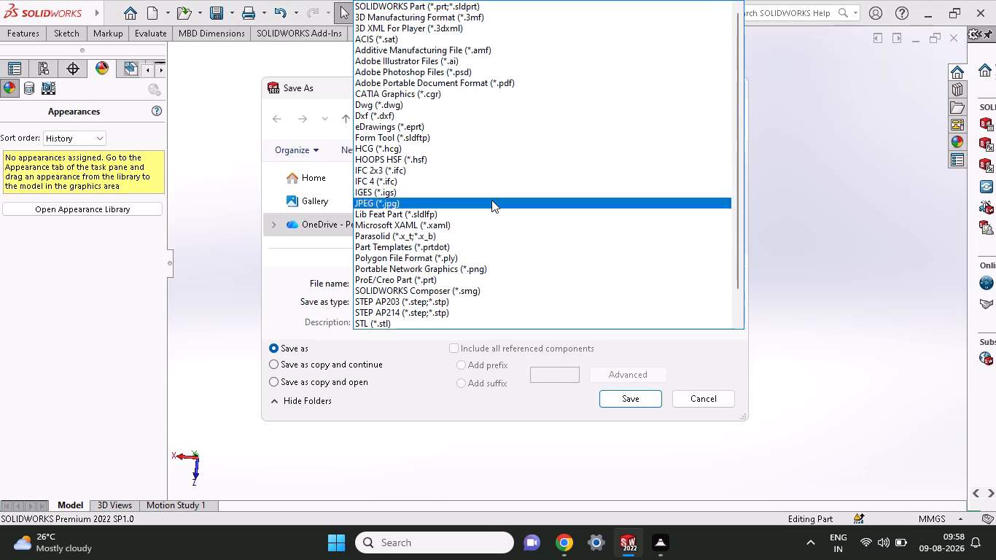
left_click(485, 85)
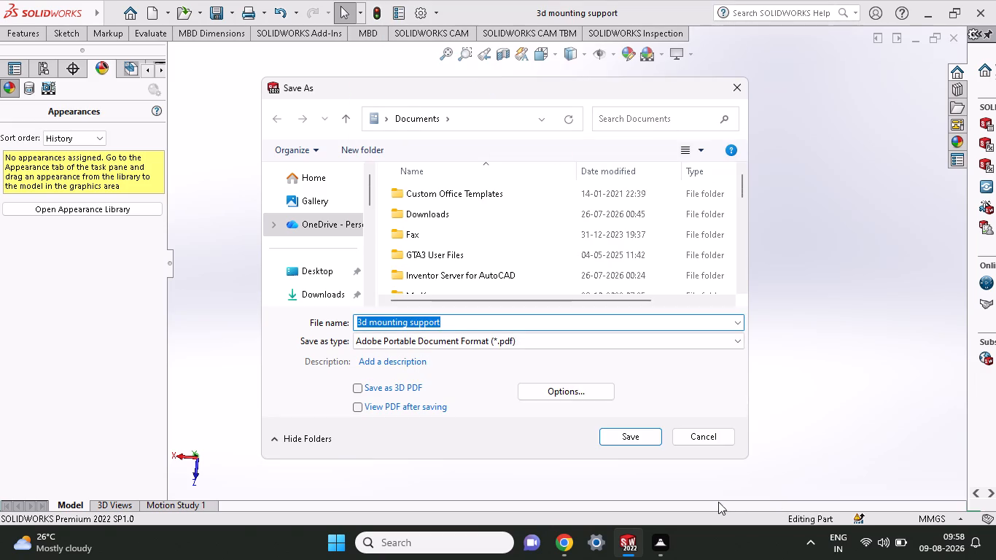
left_click(642, 433)
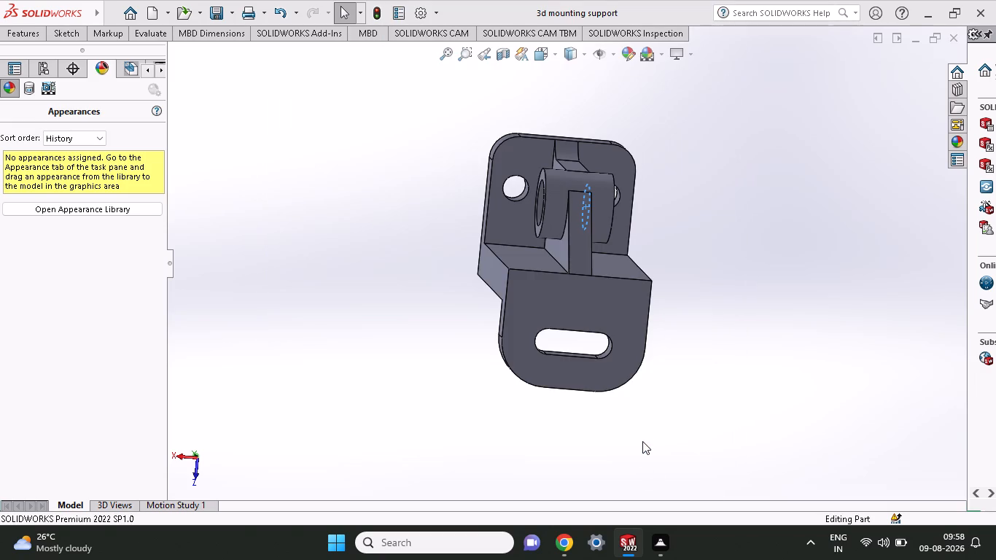